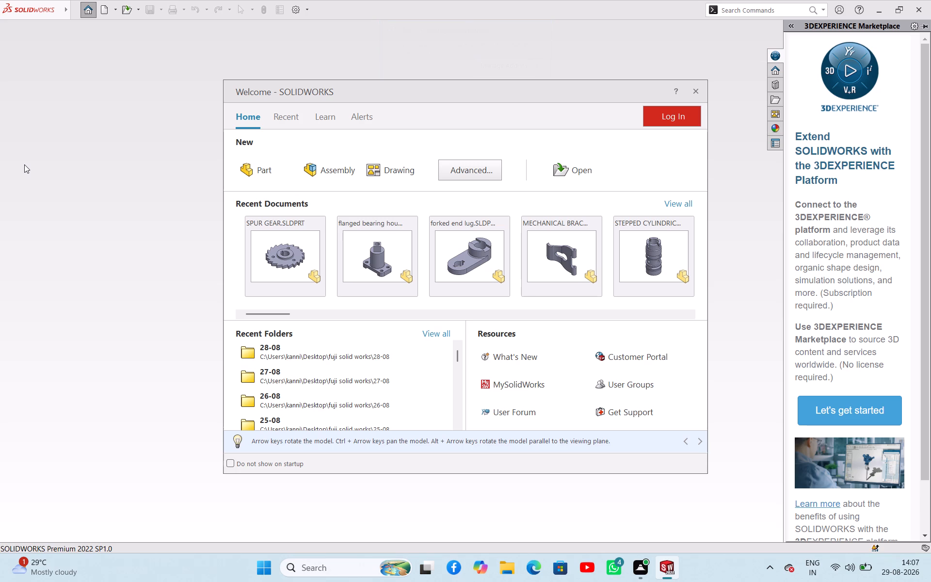
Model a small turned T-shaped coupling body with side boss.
Create a new part and open a sketch on the Front Plane.
{"action": "left_click", "coordinate": [258, 164]}
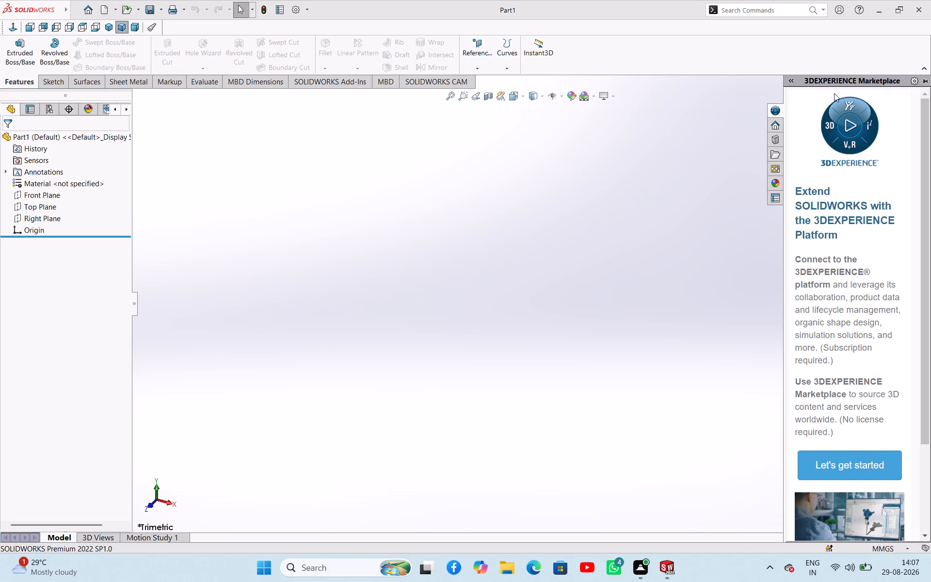
{"action": "left_click", "coordinate": [38, 197]}
{"action": "left_click", "coordinate": [45, 183]}
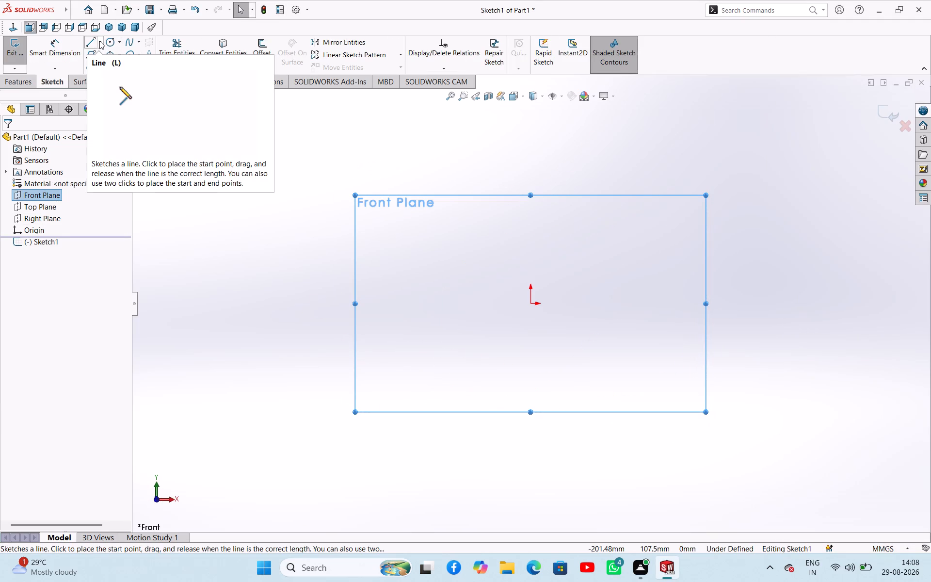
Sketch a horizontal construction midpoint line about 402 mm long, centred on the origin.
{"action": "left_click", "coordinate": [99, 41]}
{"action": "left_click", "coordinate": [108, 65]}
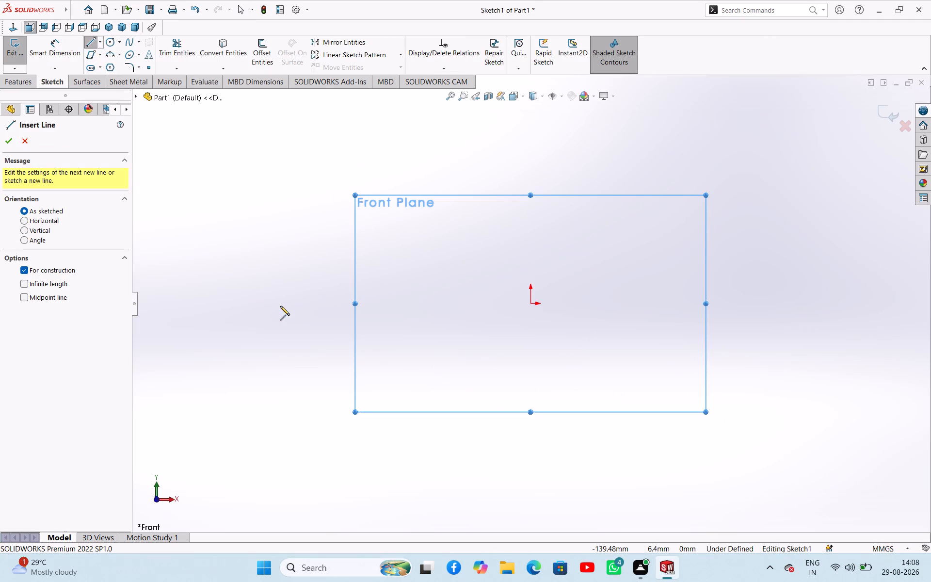
{"action": "left_click", "coordinate": [30, 297]}
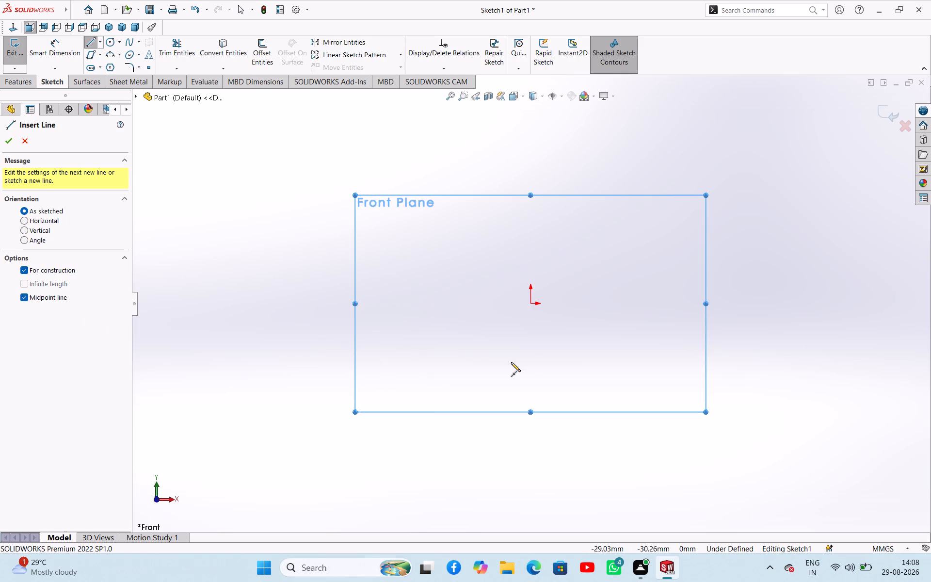
{"action": "left_click", "coordinate": [529, 303]}
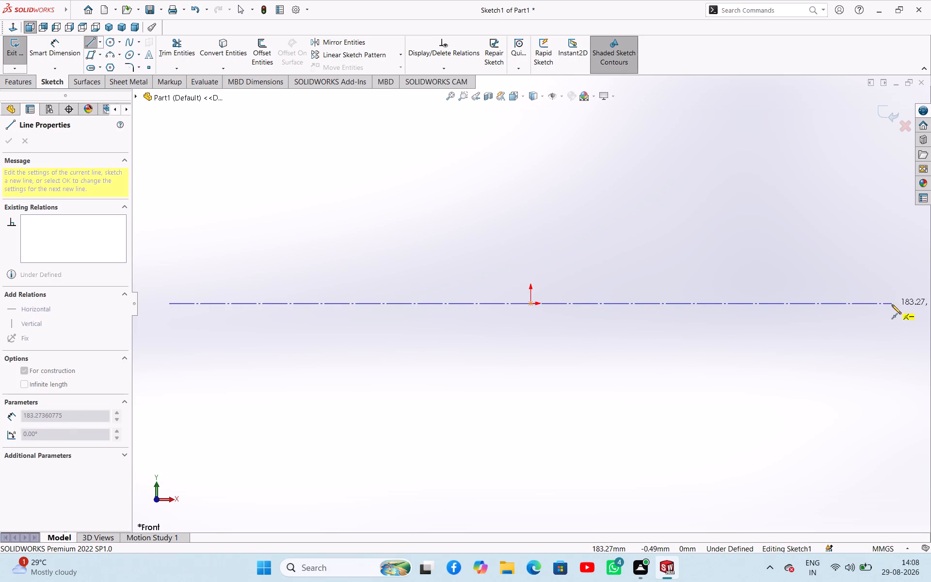
{"action": "scroll", "coordinate": [892, 305], "scroll_direction": "up", "scroll_amount": 2}
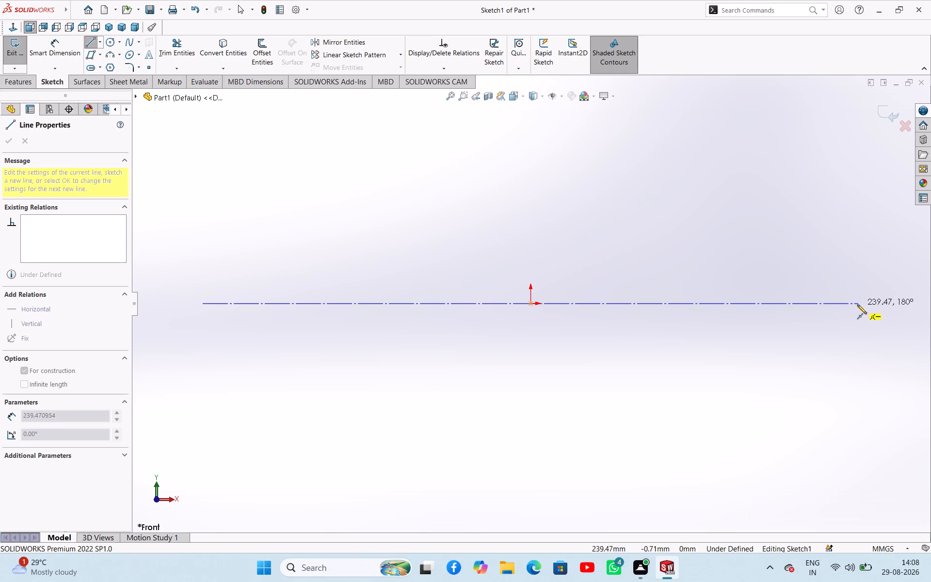
{"action": "left_click", "coordinate": [805, 302]}
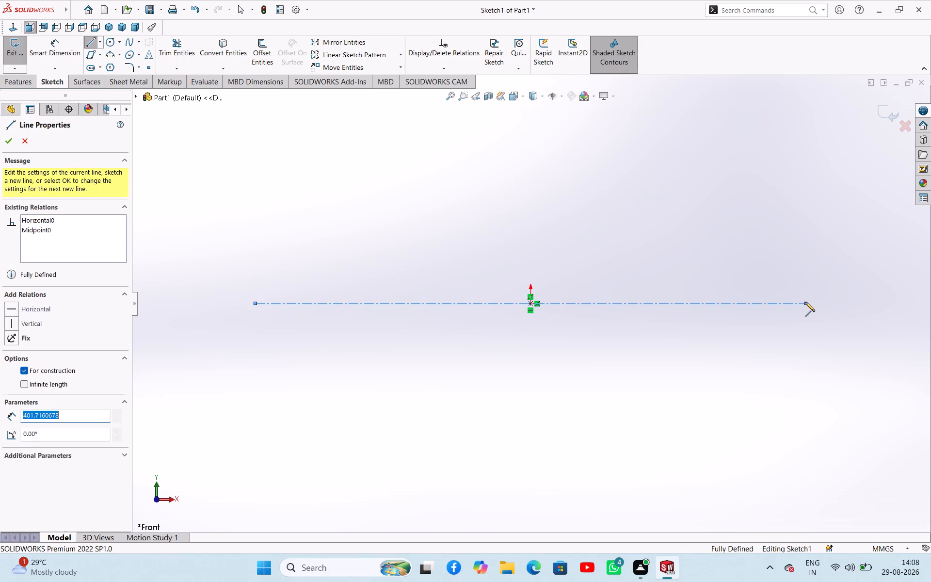
{"action": "right_click", "coordinate": [669, 332]}
{"action": "left_click", "coordinate": [672, 344]}
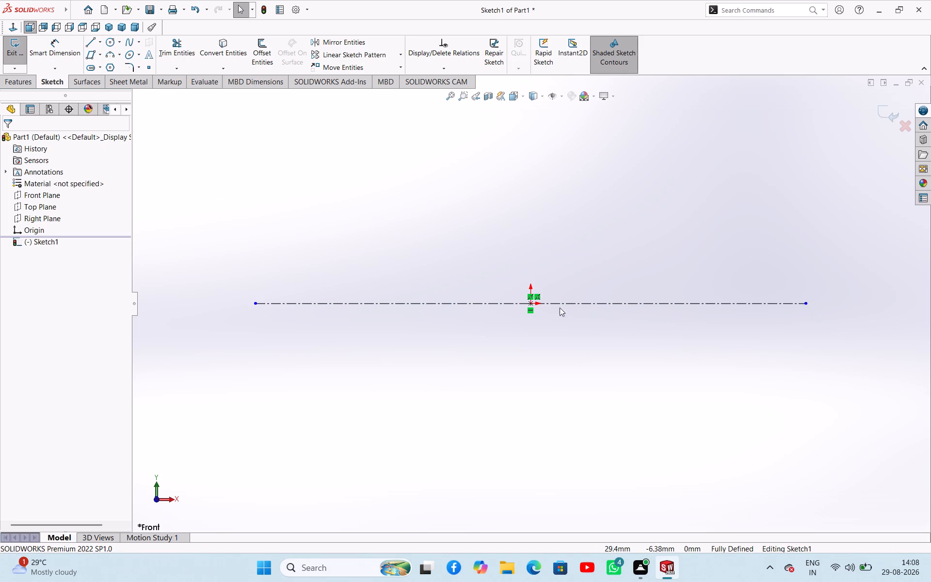
Sketch a closed profile from the origin along the centreline, about 128 mm long and 37 mm high, with a small rectangular groove about 51 mm along its top edge.
{"action": "left_click", "coordinate": [92, 42]}
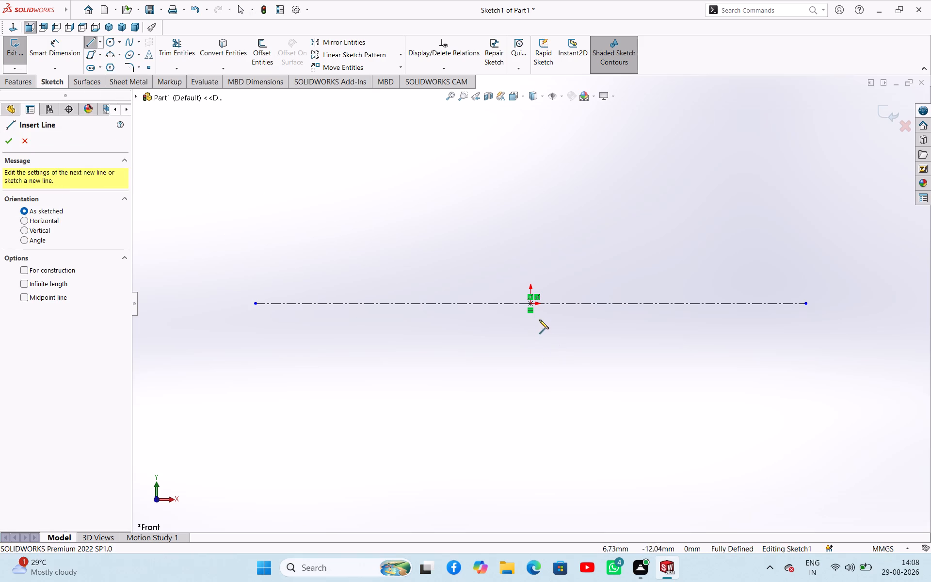
{"action": "left_click", "coordinate": [532, 301]}
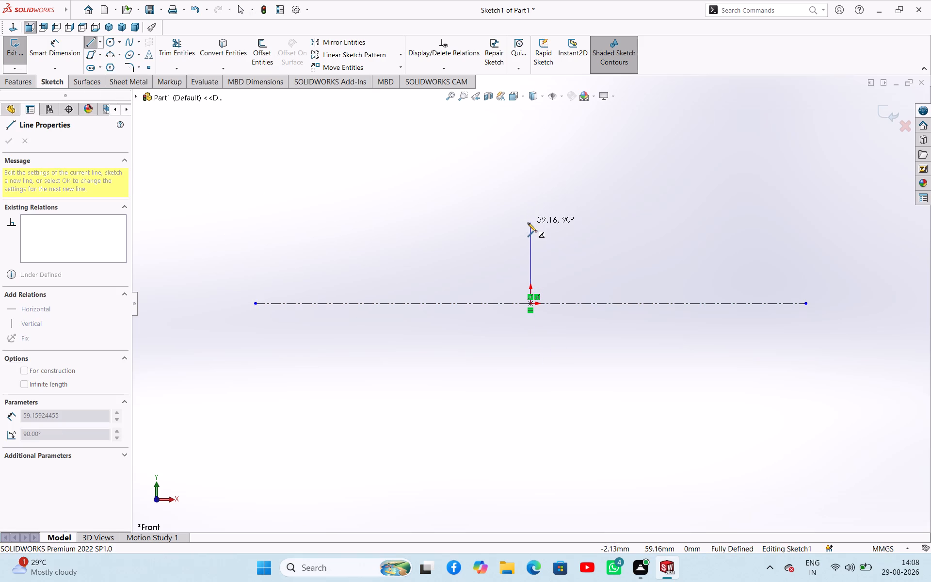
{"action": "left_click", "coordinate": [529, 253]}
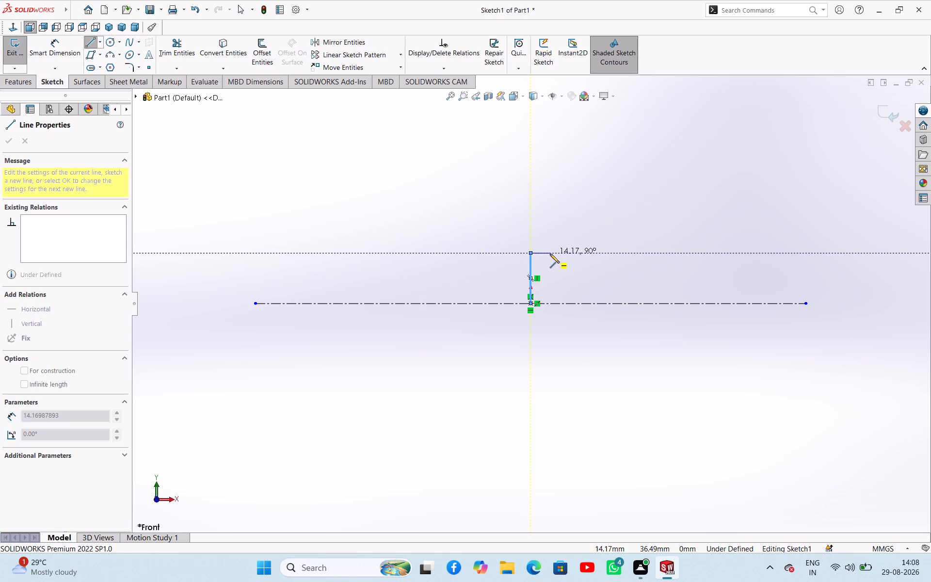
{"action": "left_click", "coordinate": [601, 255]}
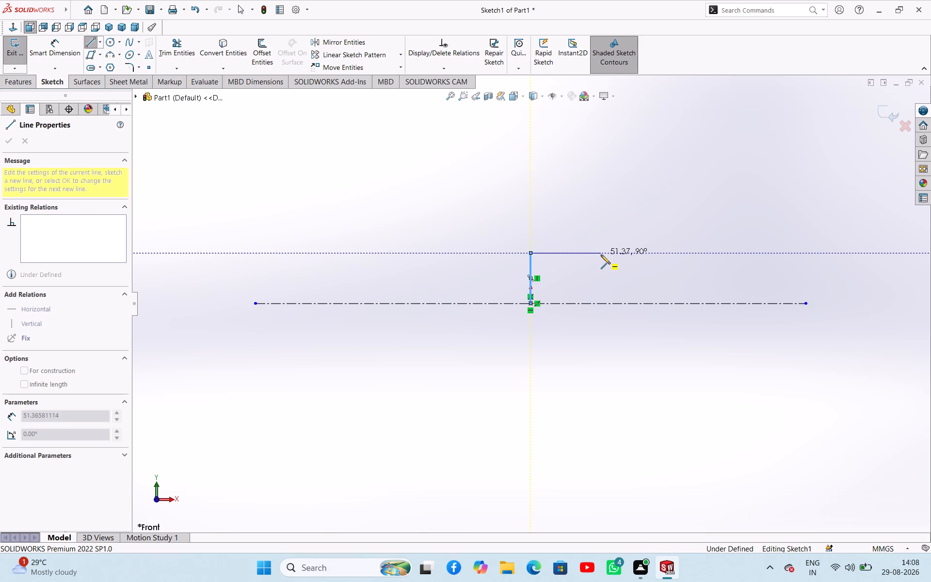
{"action": "left_click", "coordinate": [602, 264]}
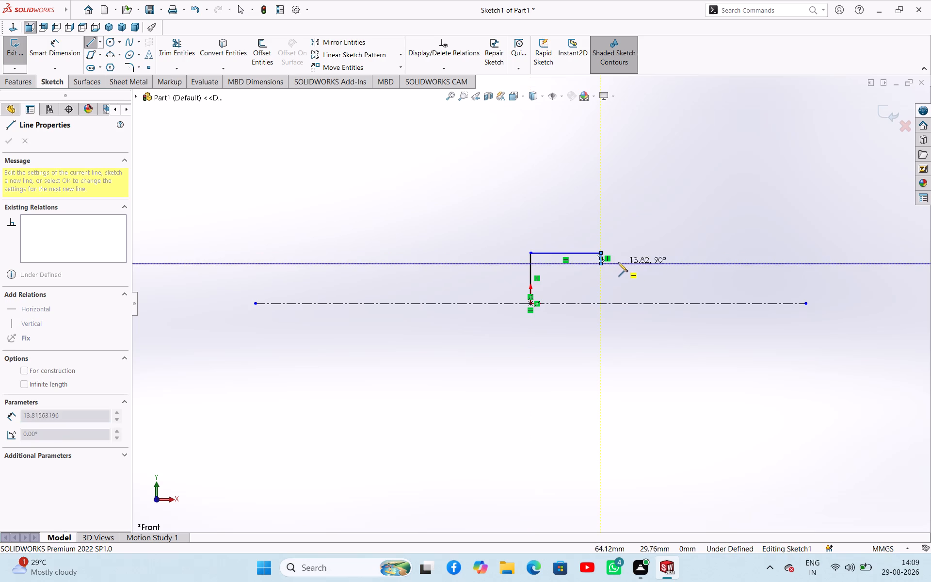
{"action": "left_click", "coordinate": [617, 262]}
{"action": "left_click", "coordinate": [616, 253]}
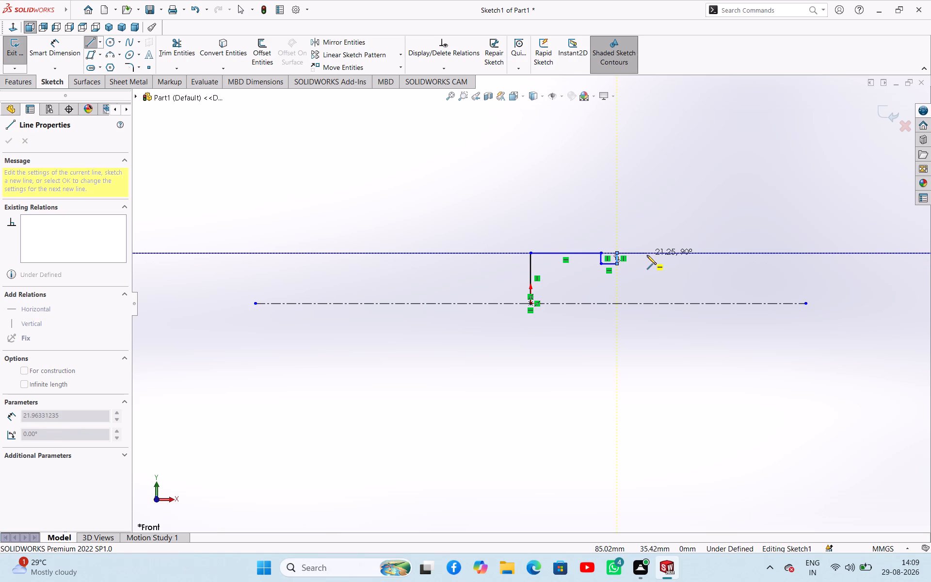
{"action": "left_click", "coordinate": [706, 254]}
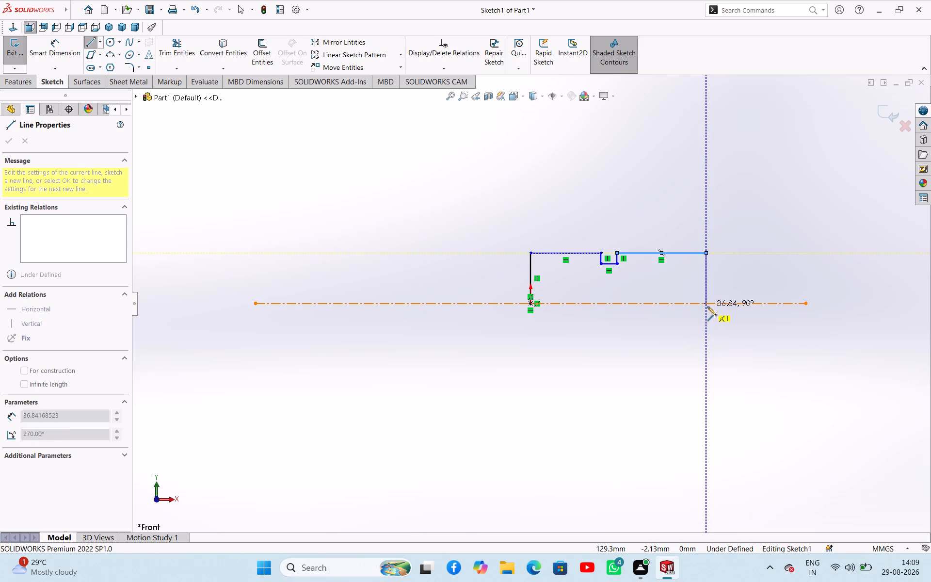
{"action": "left_click", "coordinate": [706, 306]}
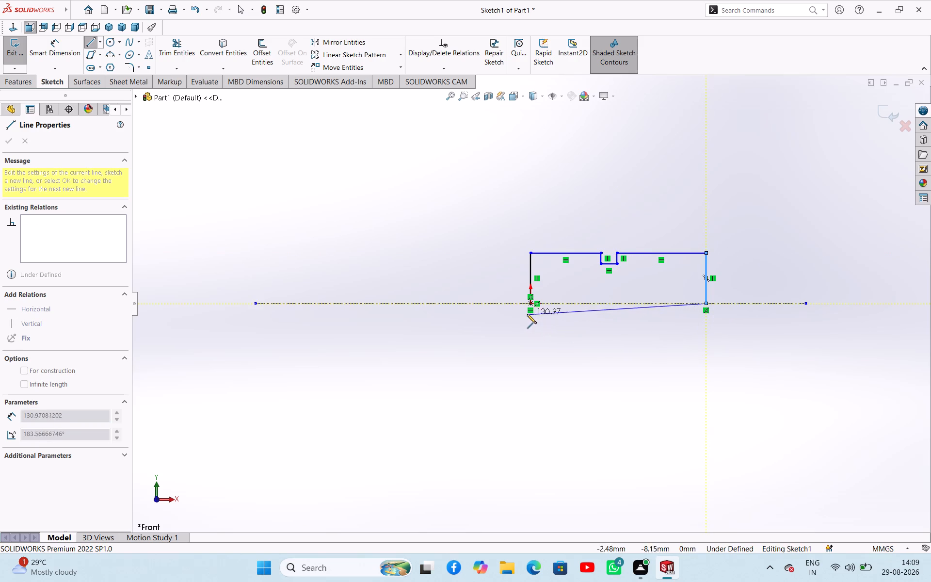
{"action": "left_click", "coordinate": [532, 301]}
{"action": "right_click", "coordinate": [452, 318]}
{"action": "left_click", "coordinate": [459, 328]}
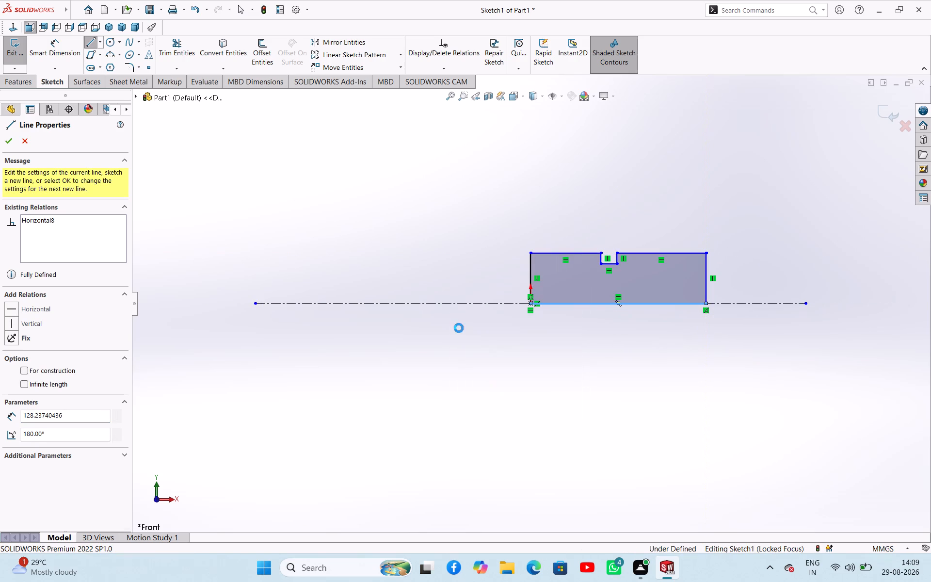
Dimension the height of the profile's vertical edge at the origin as 11/2 (5.5 mm).
{"action": "scroll", "coordinate": [598, 234], "scroll_direction": "down", "scroll_amount": 6}
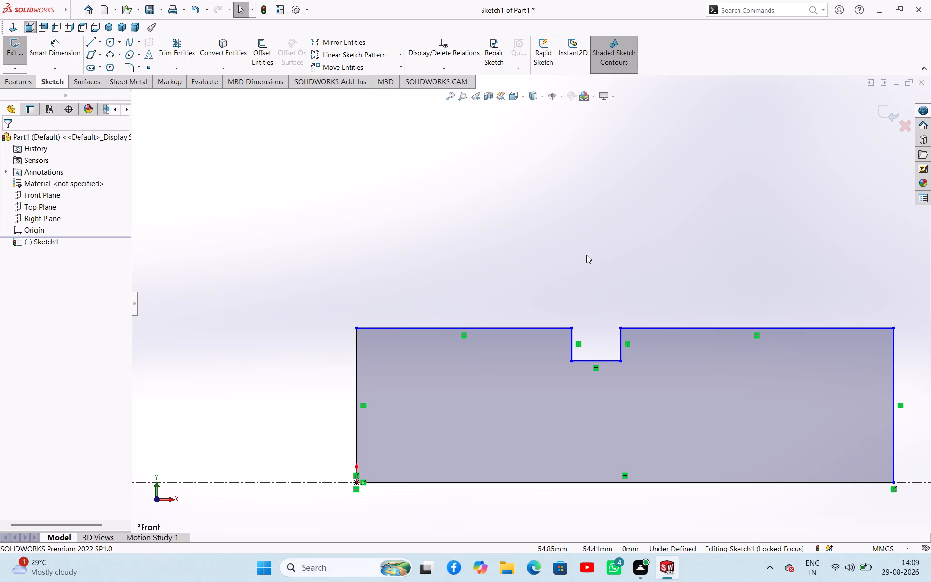
{"action": "right_click_drag", "start_coordinate": [324, 308], "coordinate": [332, 236]}
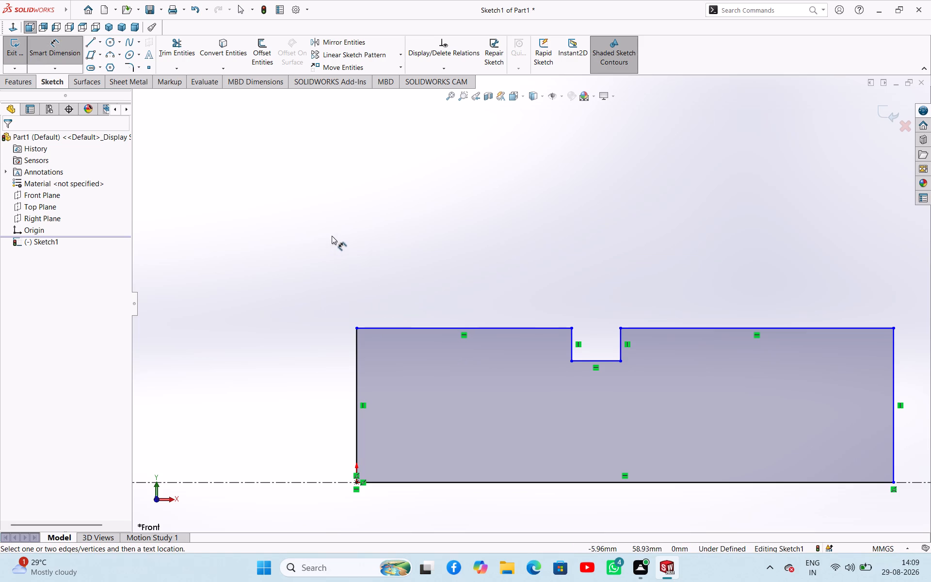
{"action": "right_click_drag", "start_coordinate": [332, 236], "coordinate": [332, 235]}
{"action": "left_click", "coordinate": [356, 340]}
{"action": "left_click", "coordinate": [296, 339]}
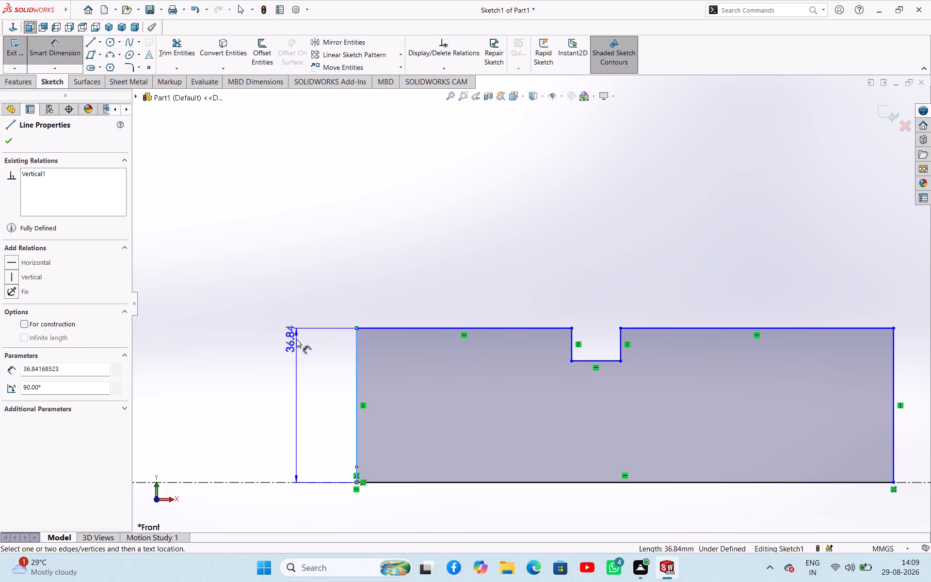
{"action": "type", "text": "11"}
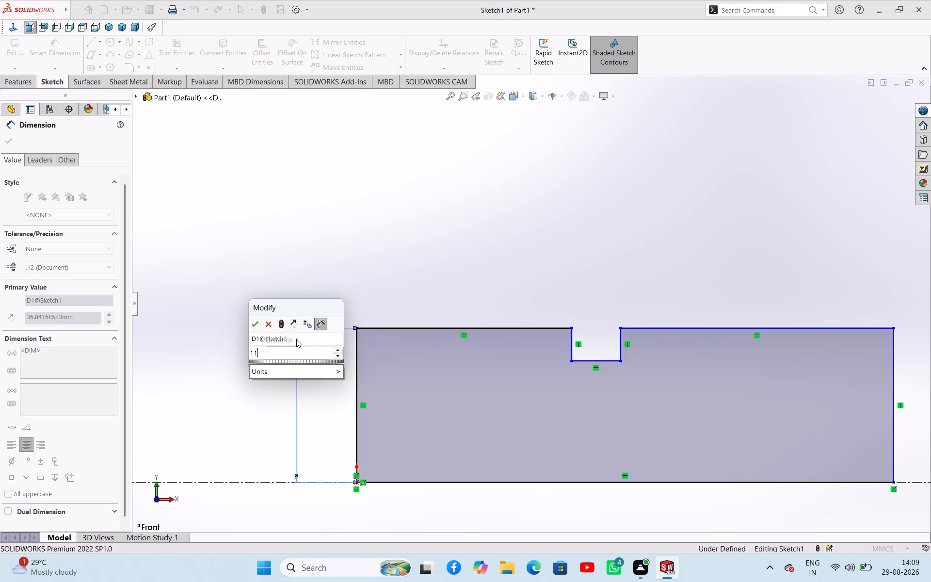
{"action": "type", "text": "/2"}
{"action": "key", "text": "Return"}
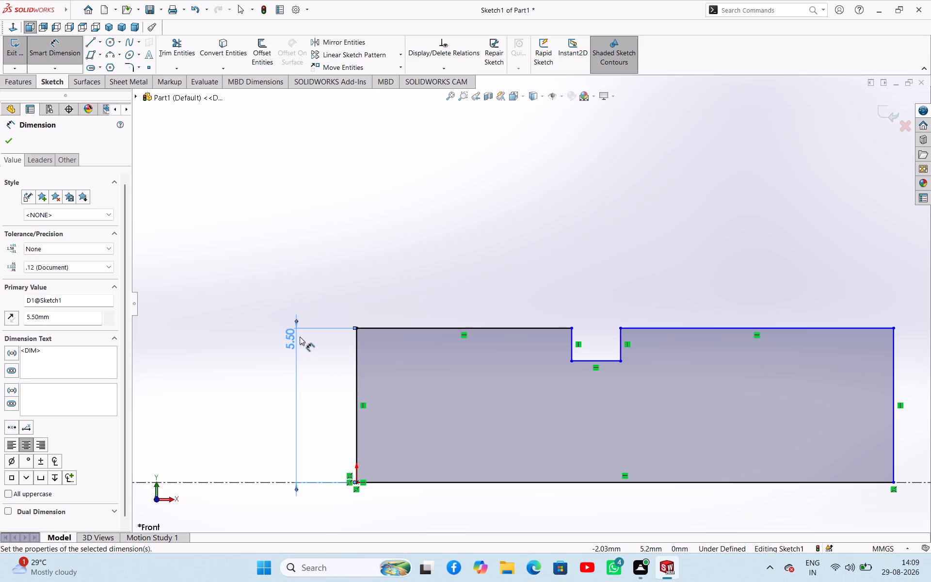
Dimension the profile's overall length between its two vertical end edges as 25 mm.
{"action": "left_click", "coordinate": [356, 382]}
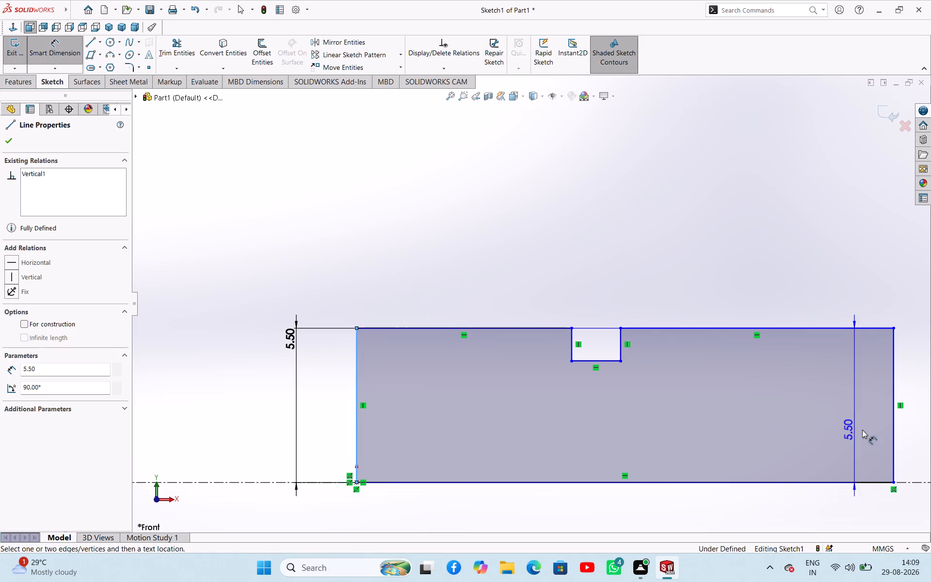
{"action": "left_click", "coordinate": [894, 441]}
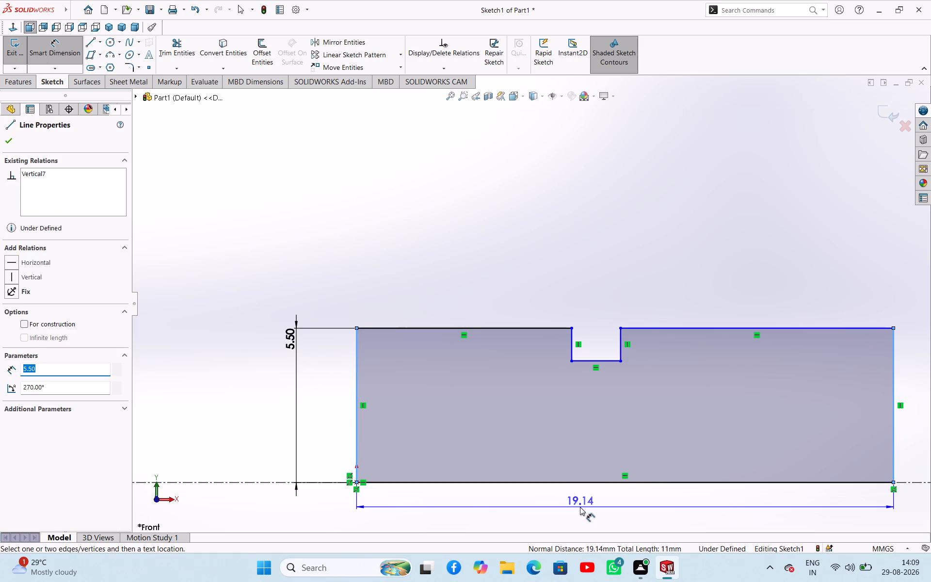
{"action": "left_click", "coordinate": [580, 507]}
{"action": "type", "text": "25"}
{"action": "key", "text": "Return"}
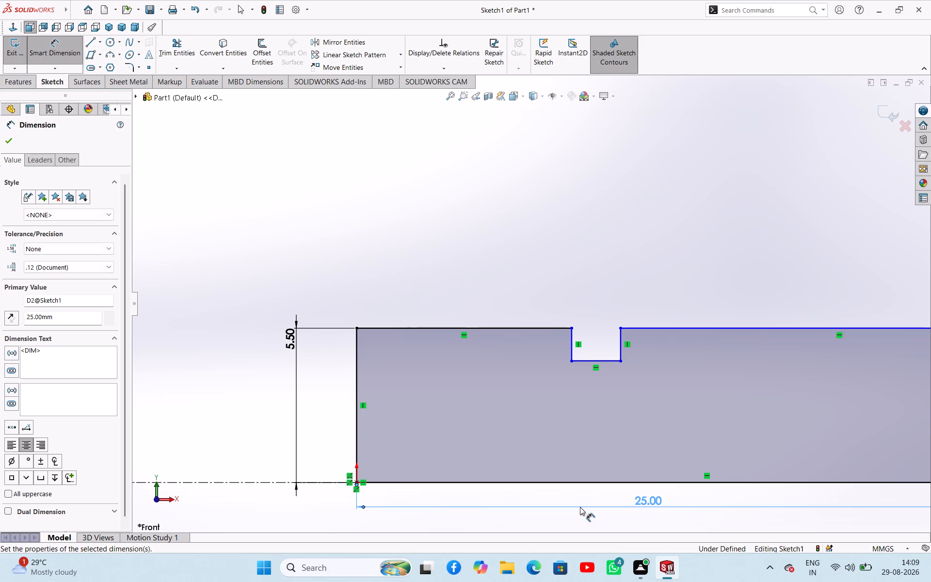
Dimension the groove floor's height above the centreline edge as 5.25 mm.
{"action": "left_click", "coordinate": [607, 360]}
{"action": "left_click", "coordinate": [597, 480]}
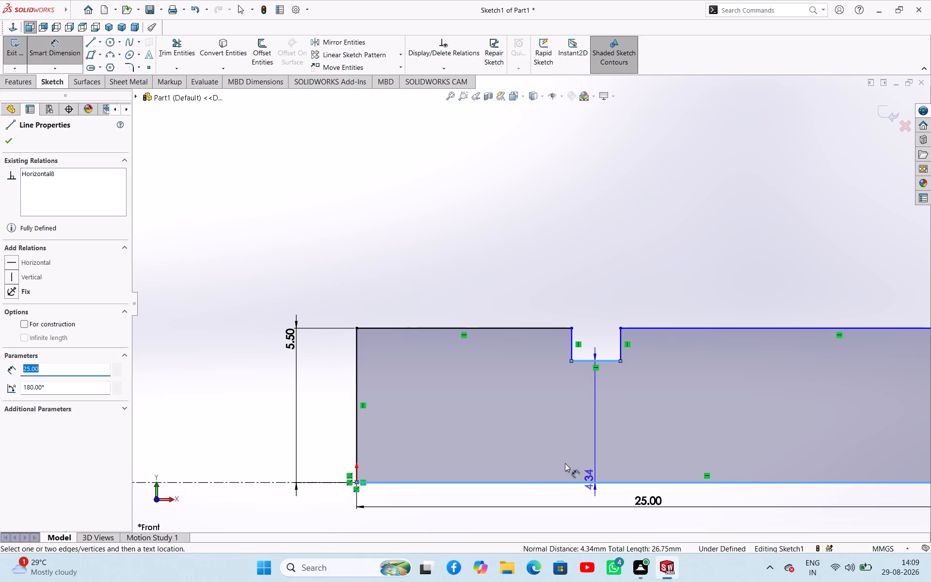
{"action": "left_click", "coordinate": [526, 440]}
{"action": "type", "text": "5.25"}
{"action": "key", "text": "Return"}
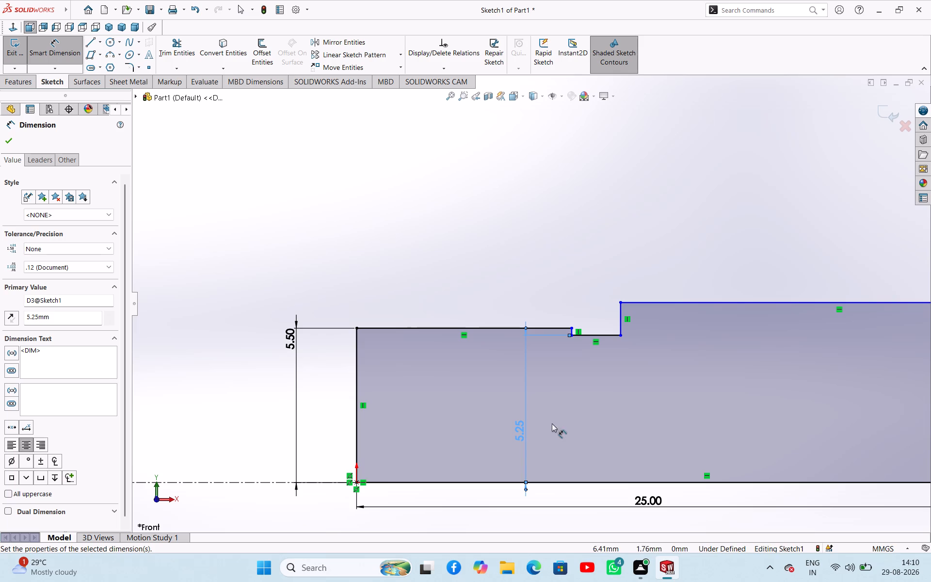
Dimension the height of the top edge beyond the groove above the centreline edge as 6 mm.
{"action": "left_click", "coordinate": [736, 305]}
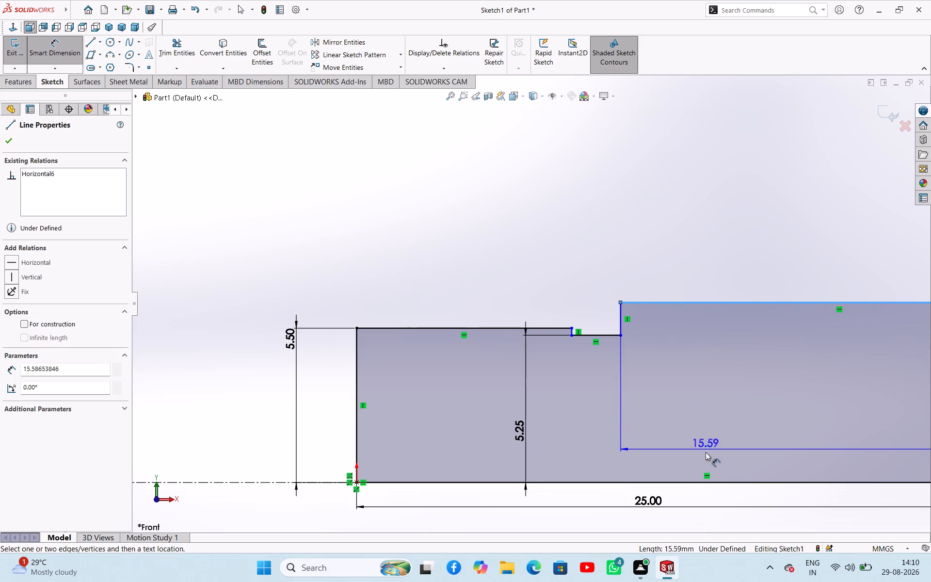
{"action": "left_click_drag", "start_coordinate": [697, 482], "coordinate": [697, 465]}
{"action": "left_click", "coordinate": [694, 427]}
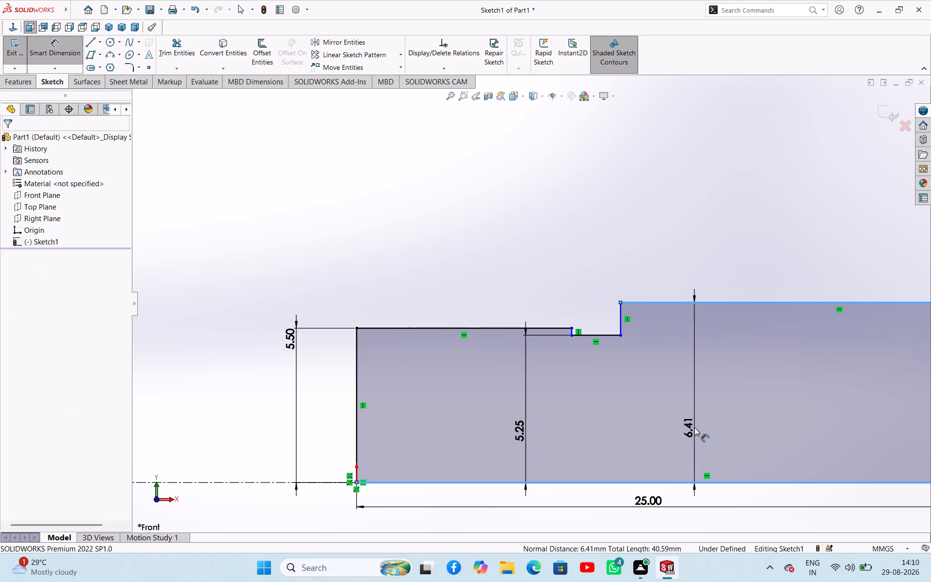
{"action": "key", "text": "6"}
{"action": "key", "text": "Return"}
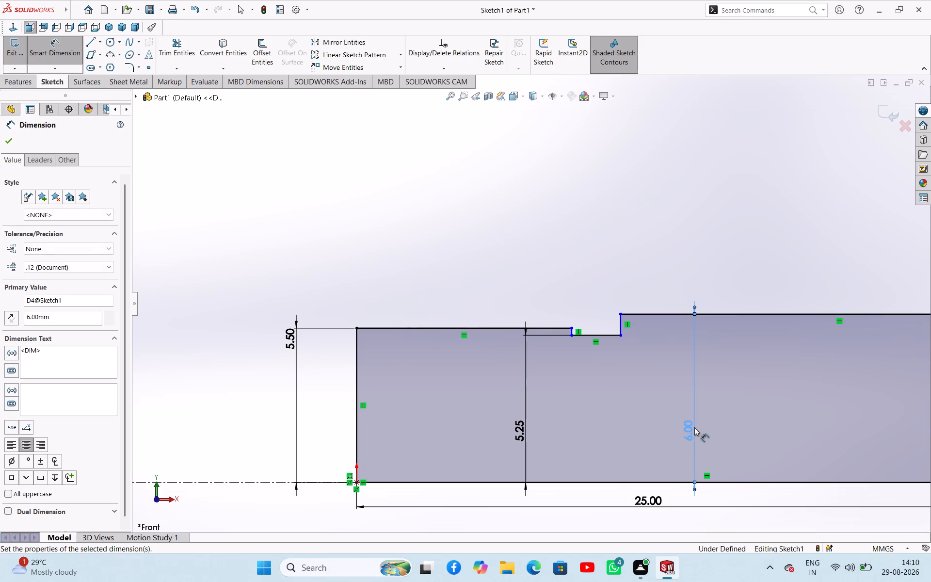
Dimension the groove's width as 2 mm.
{"action": "left_click", "coordinate": [600, 338]}
{"action": "left_click", "coordinate": [602, 290]}
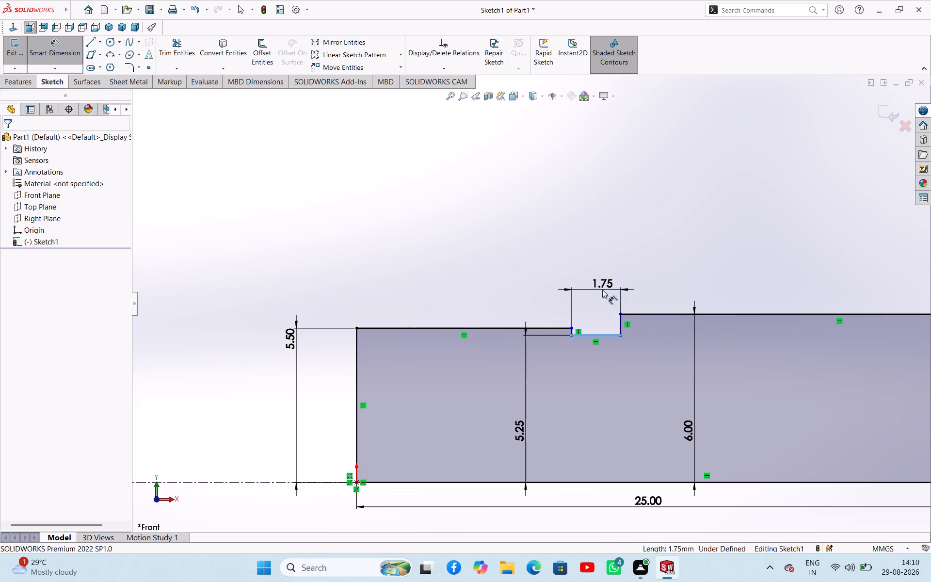
{"action": "key", "text": "2"}
{"action": "key", "text": "Return"}
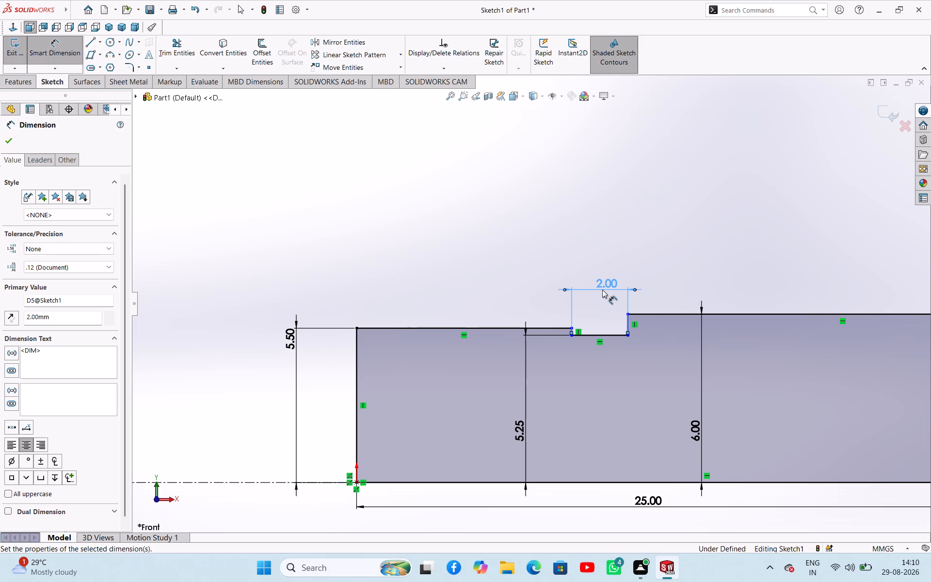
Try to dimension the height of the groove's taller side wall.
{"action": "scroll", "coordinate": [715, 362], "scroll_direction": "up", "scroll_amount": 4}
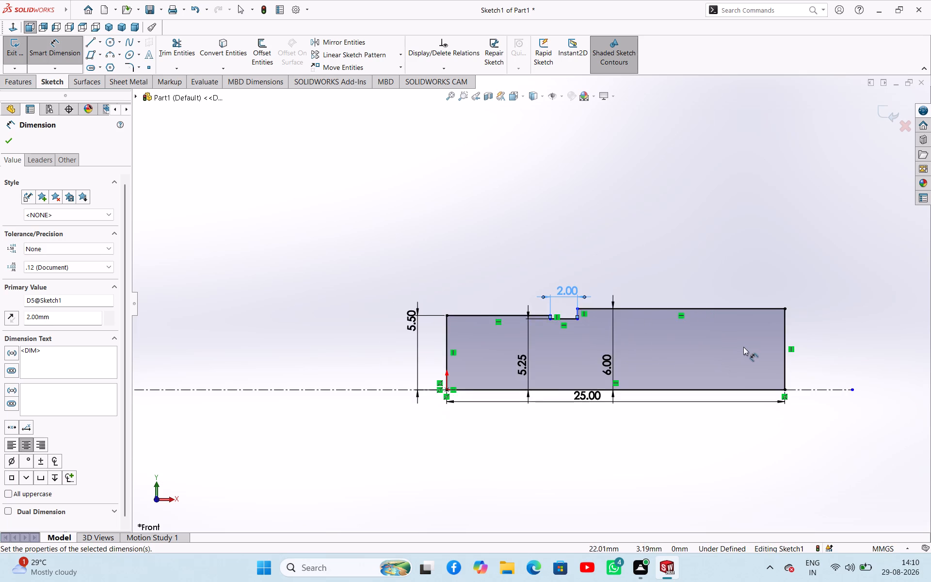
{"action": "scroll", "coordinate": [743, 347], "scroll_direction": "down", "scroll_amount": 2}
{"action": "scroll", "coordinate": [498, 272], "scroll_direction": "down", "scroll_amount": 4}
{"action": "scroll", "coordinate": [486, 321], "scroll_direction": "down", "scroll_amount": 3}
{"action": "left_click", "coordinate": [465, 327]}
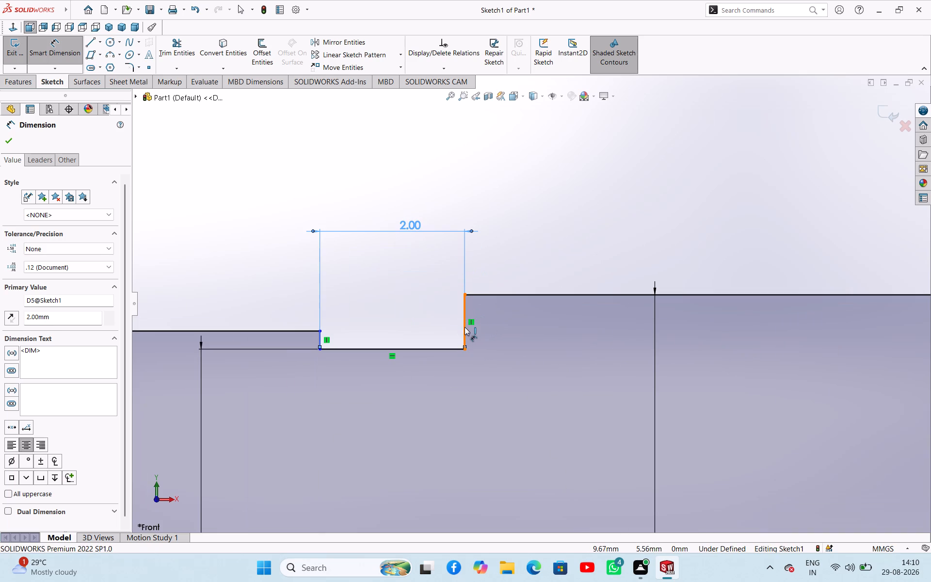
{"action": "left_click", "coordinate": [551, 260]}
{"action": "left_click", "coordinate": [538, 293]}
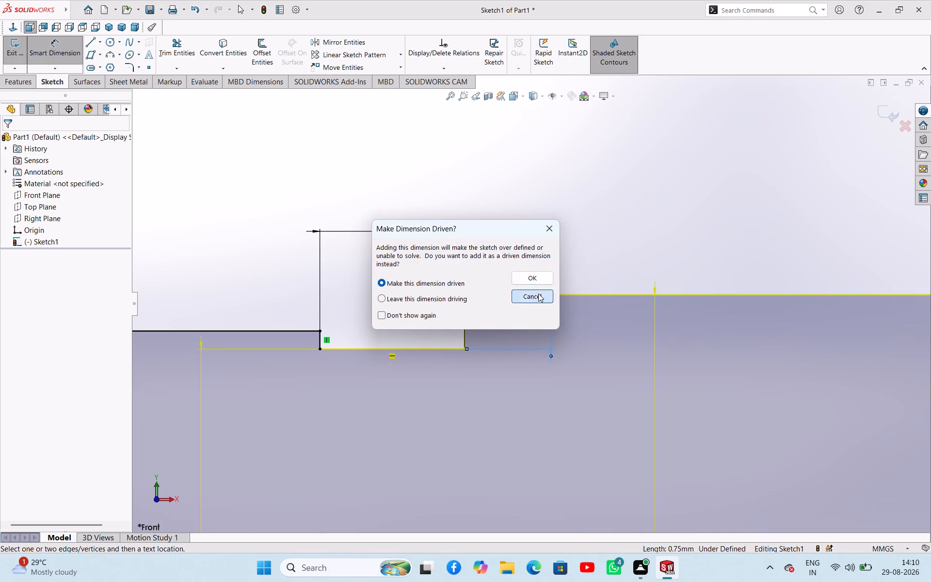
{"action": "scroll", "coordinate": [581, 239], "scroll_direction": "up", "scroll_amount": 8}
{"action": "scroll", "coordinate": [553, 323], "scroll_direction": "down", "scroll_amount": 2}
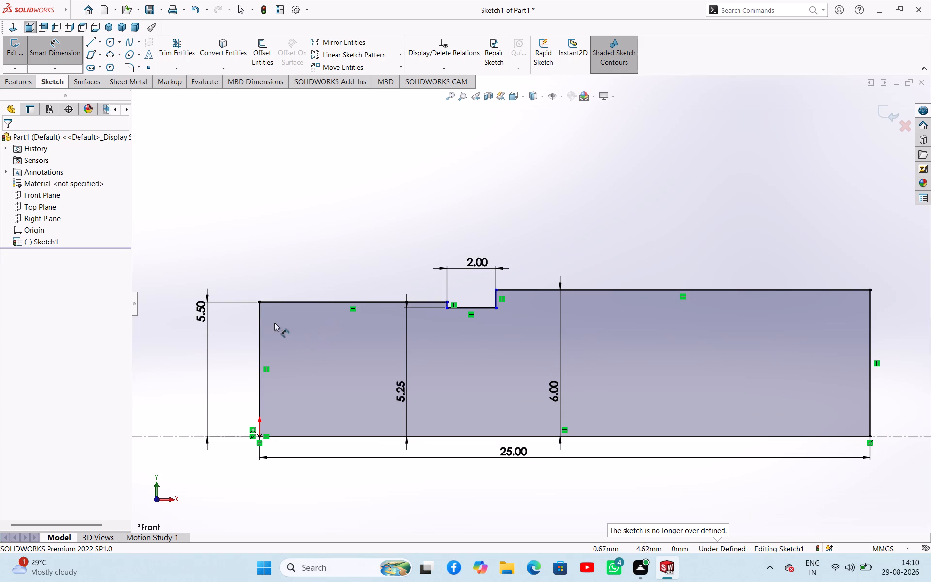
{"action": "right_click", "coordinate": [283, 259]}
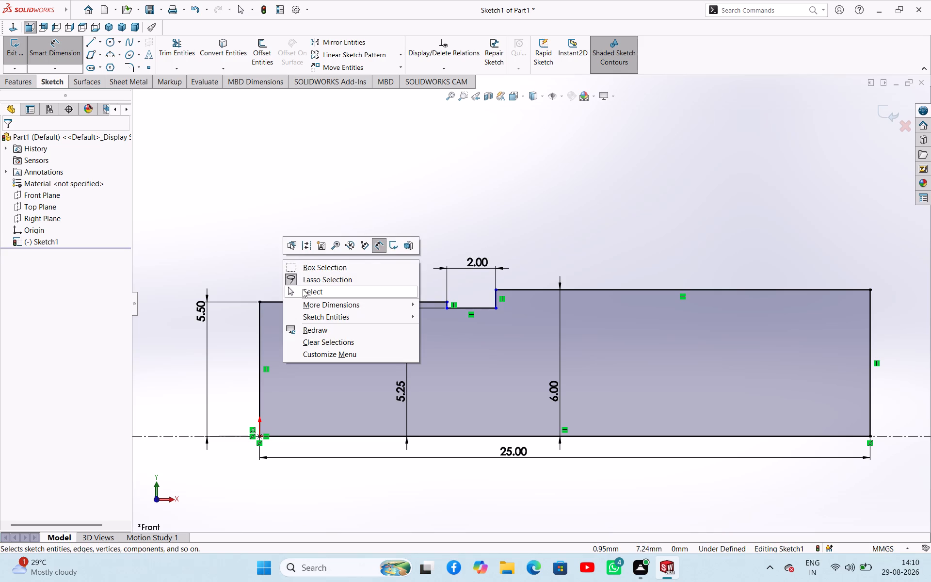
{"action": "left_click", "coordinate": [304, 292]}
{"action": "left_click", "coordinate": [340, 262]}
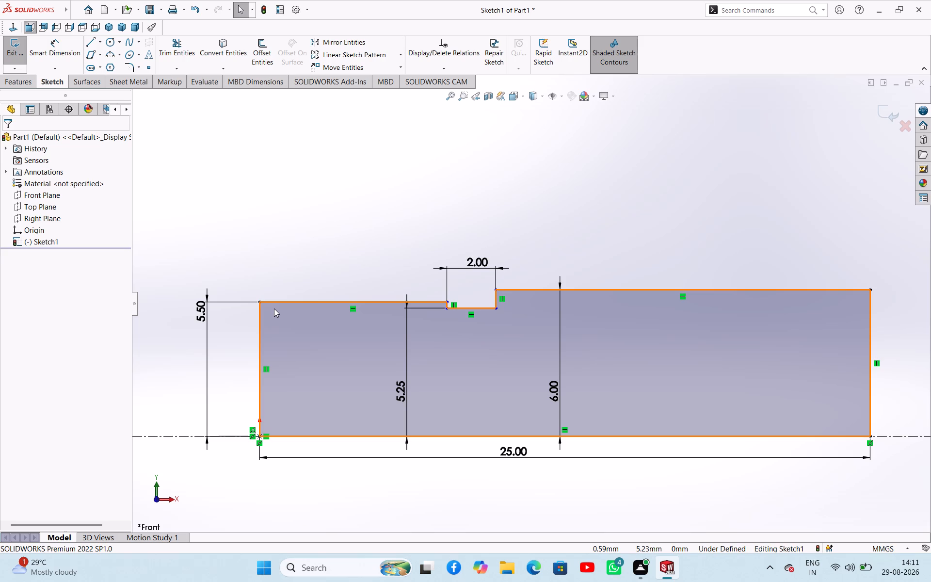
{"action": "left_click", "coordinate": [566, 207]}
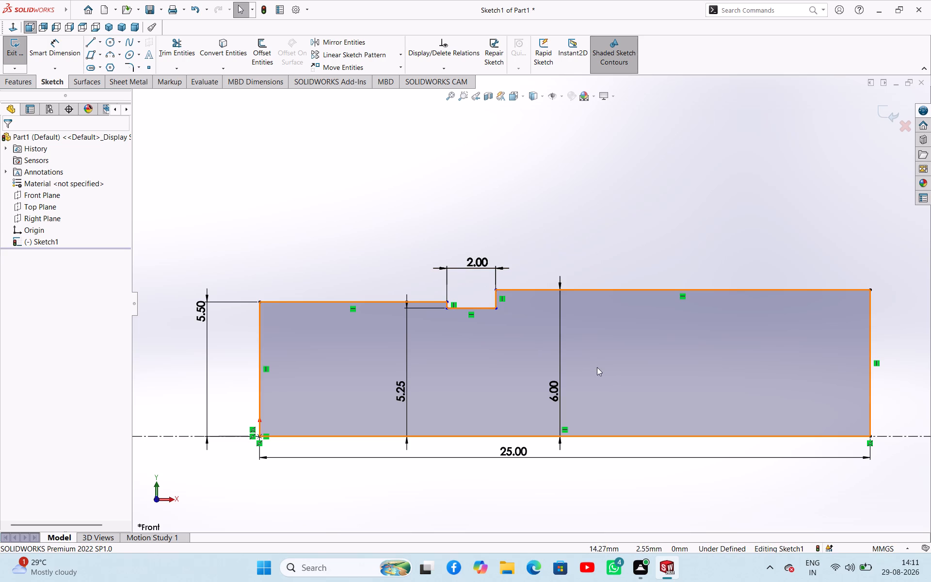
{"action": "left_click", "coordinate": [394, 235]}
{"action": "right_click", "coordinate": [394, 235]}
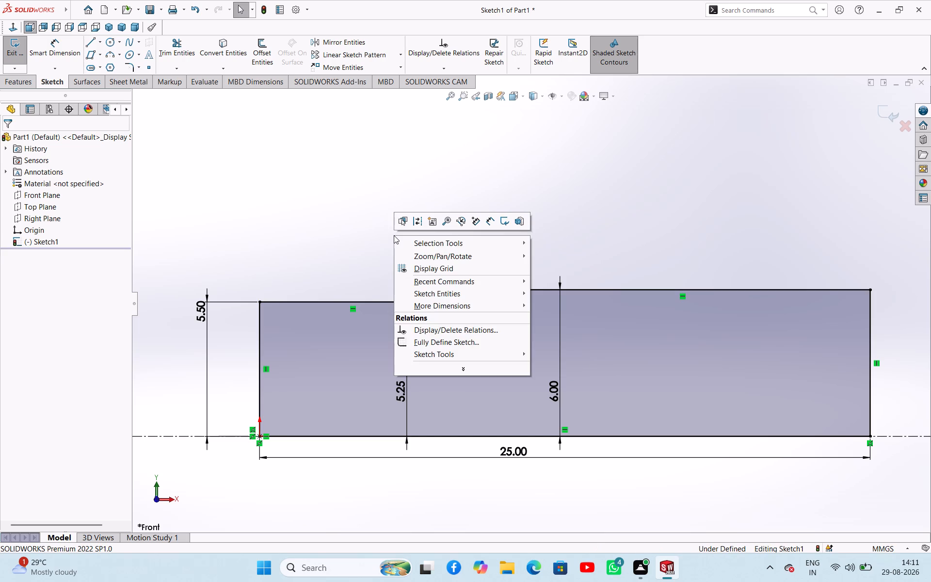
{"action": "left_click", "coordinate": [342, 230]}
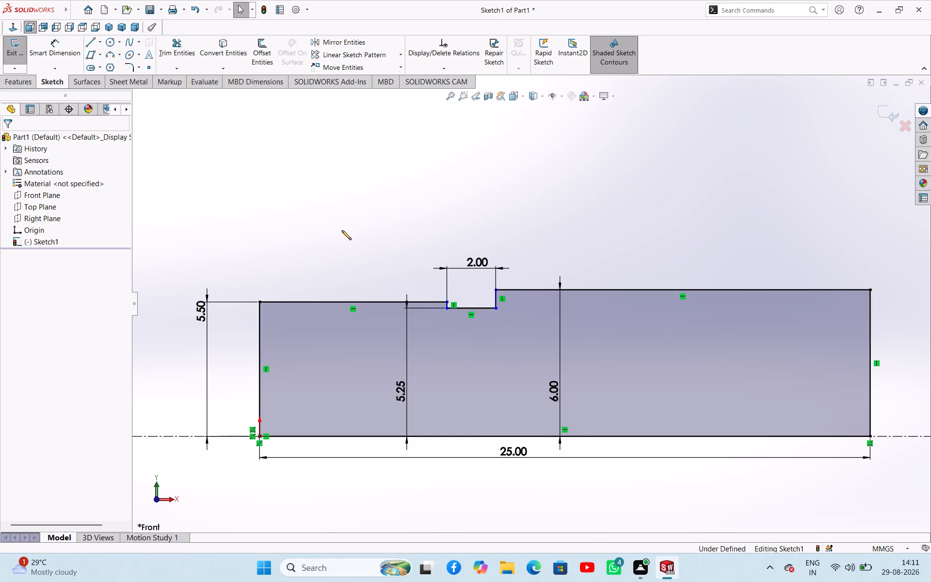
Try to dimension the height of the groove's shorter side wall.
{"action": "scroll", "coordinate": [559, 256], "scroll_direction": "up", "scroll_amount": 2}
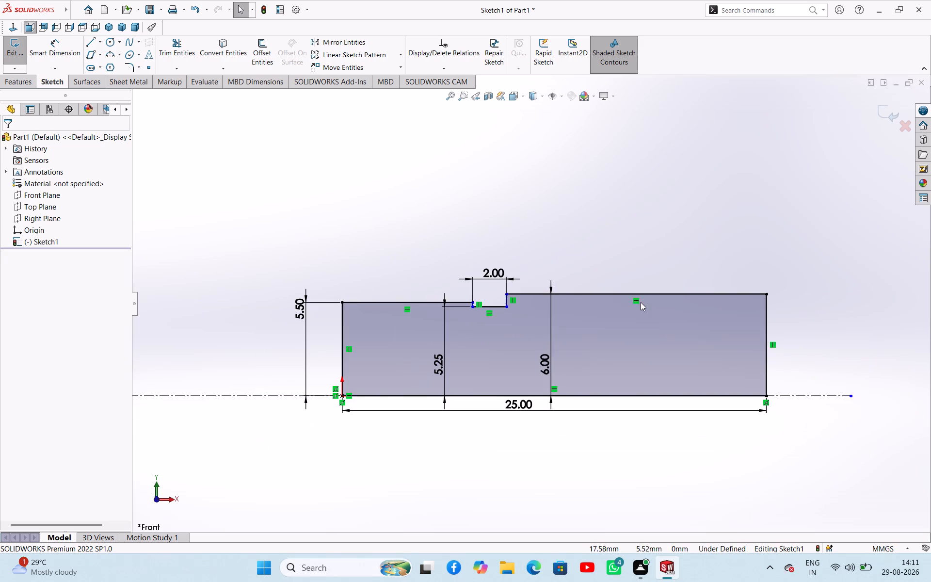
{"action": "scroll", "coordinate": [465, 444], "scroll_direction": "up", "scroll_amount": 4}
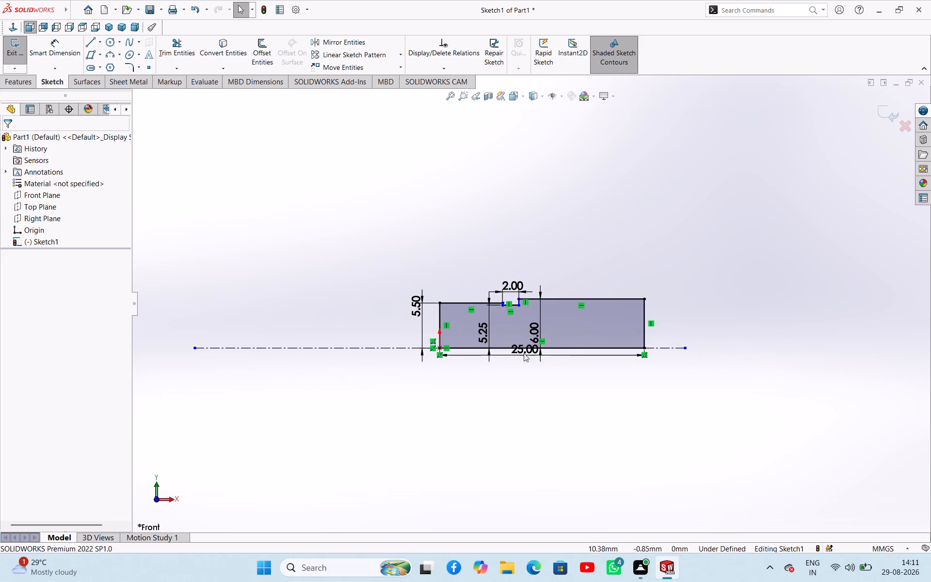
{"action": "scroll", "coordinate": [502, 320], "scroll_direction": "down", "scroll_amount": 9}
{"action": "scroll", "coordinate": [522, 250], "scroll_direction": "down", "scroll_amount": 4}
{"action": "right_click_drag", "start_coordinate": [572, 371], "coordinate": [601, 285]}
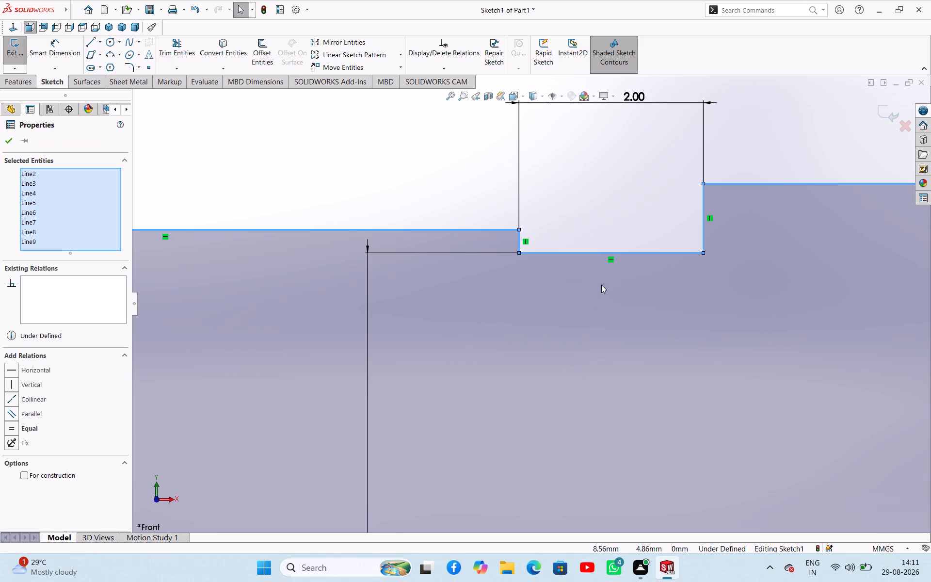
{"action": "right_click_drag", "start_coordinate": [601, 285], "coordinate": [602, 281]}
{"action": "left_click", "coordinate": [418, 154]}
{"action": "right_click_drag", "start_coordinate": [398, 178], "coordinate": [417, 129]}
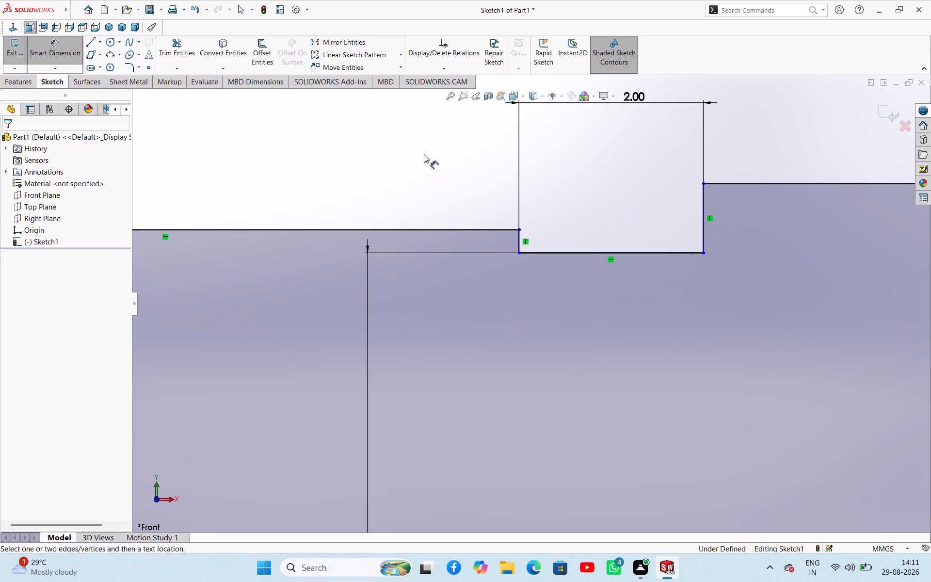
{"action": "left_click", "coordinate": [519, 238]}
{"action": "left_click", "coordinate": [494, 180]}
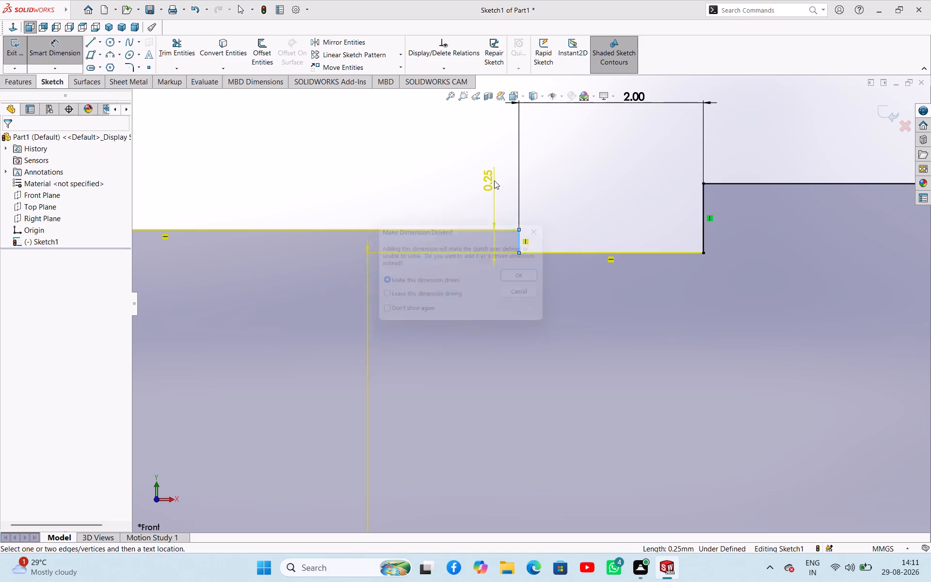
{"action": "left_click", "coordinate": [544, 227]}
Dimension the horizontal distance from the groove's taller side wall to the profile's far end edge as 9 mm.
{"action": "scroll", "coordinate": [658, 248], "scroll_direction": "up", "scroll_amount": 8}
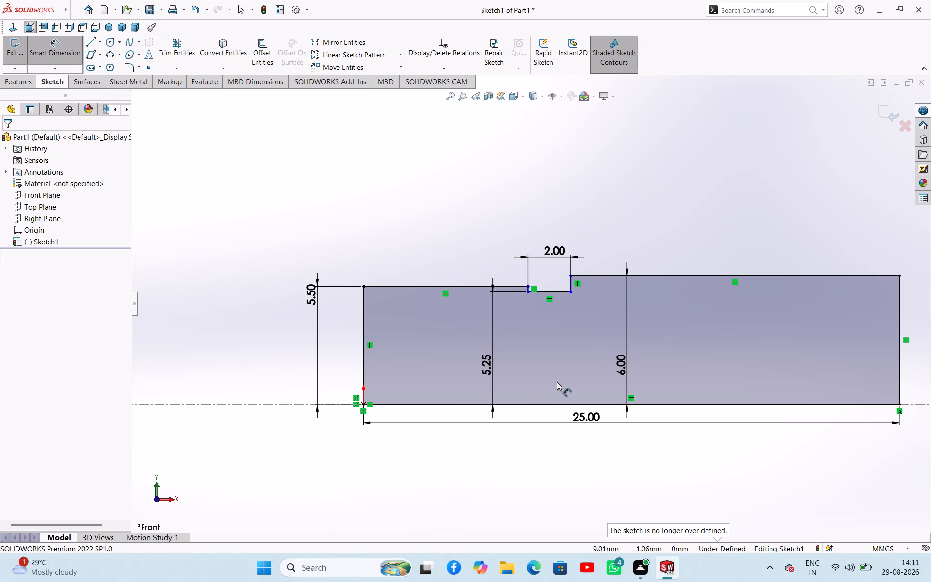
{"action": "scroll", "coordinate": [557, 382], "scroll_direction": "up", "scroll_amount": 1}
{"action": "scroll", "coordinate": [557, 382], "scroll_direction": "down", "scroll_amount": 1}
{"action": "scroll", "coordinate": [557, 382], "scroll_direction": "up", "scroll_amount": 1}
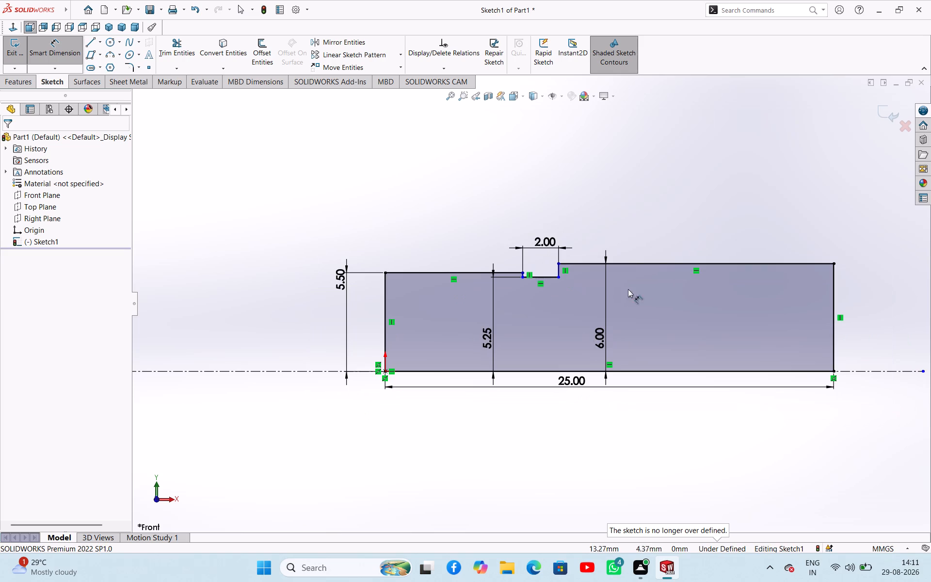
{"action": "right_click_drag", "start_coordinate": [671, 238], "coordinate": [680, 182]}
{"action": "right_click_drag", "start_coordinate": [664, 211], "coordinate": [674, 159]}
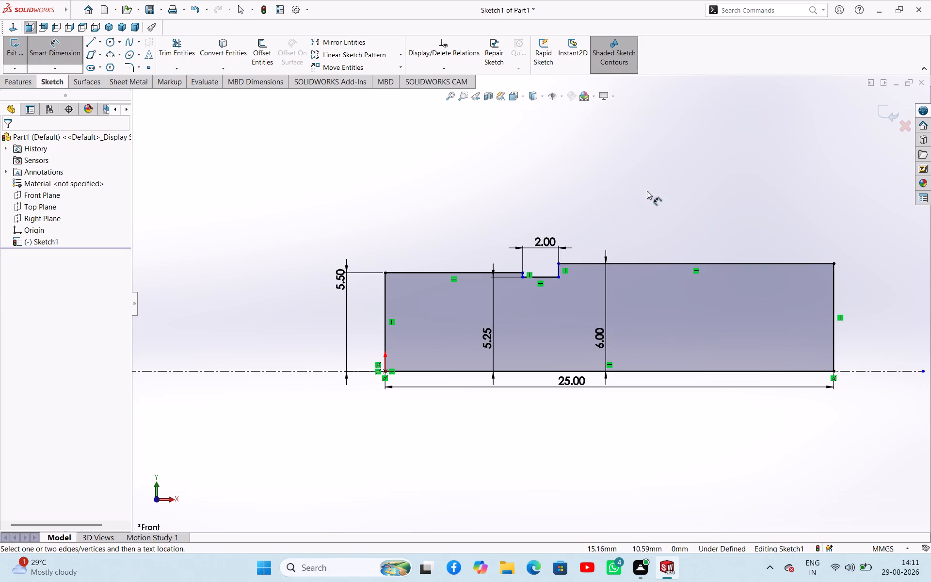
{"action": "left_click", "coordinate": [559, 267]}
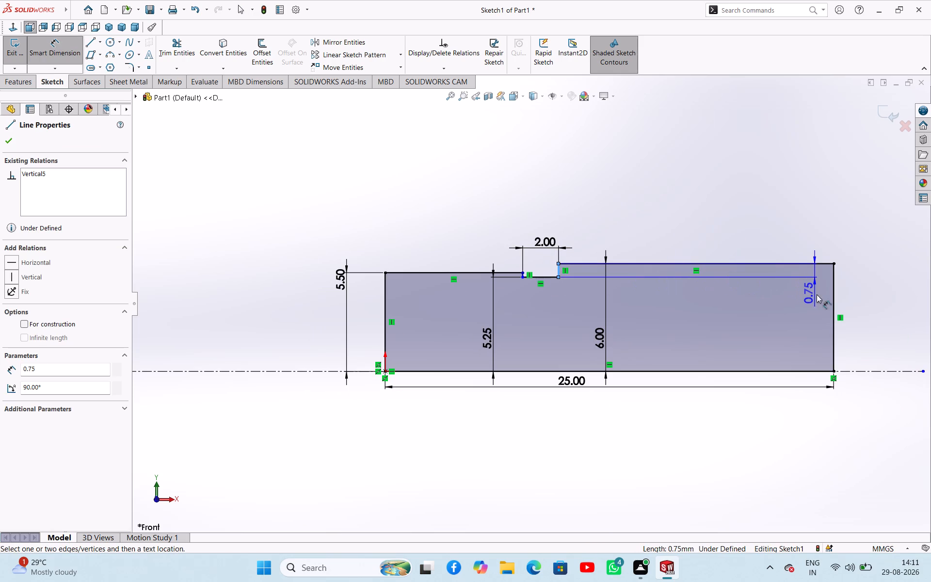
{"action": "left_click", "coordinate": [833, 299]}
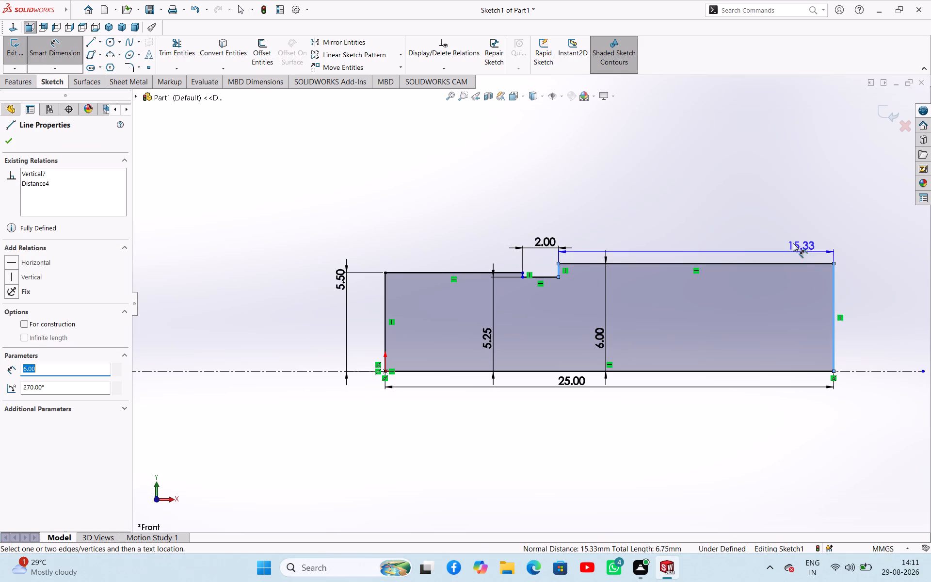
{"action": "left_click", "coordinate": [755, 238]}
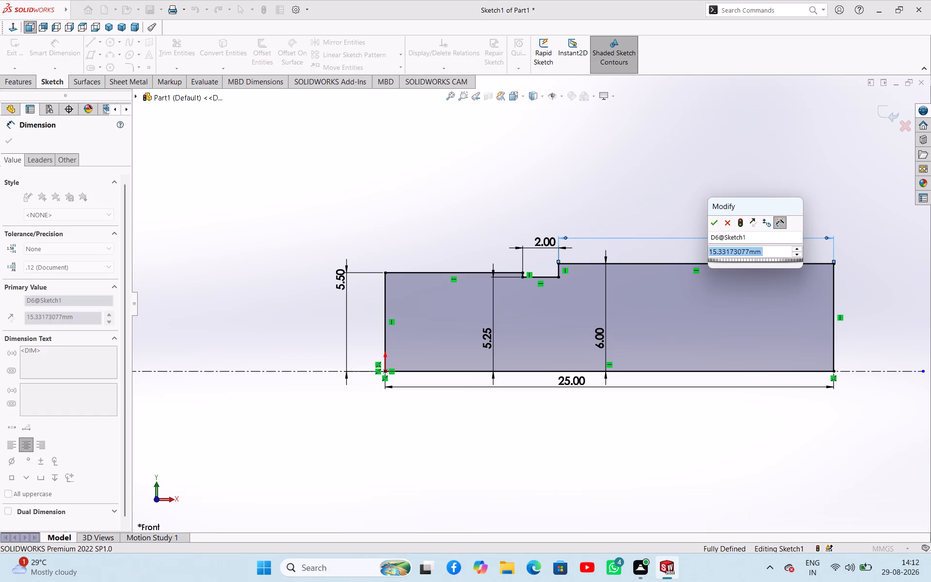
{"action": "key", "text": "9"}
{"action": "key", "text": "Return"}
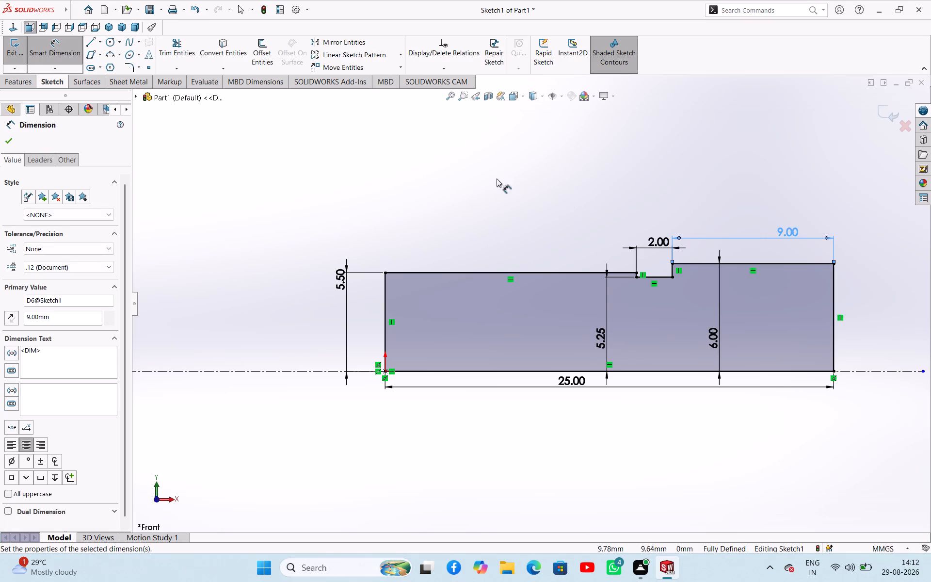
{"action": "right_click", "coordinate": [403, 142]}
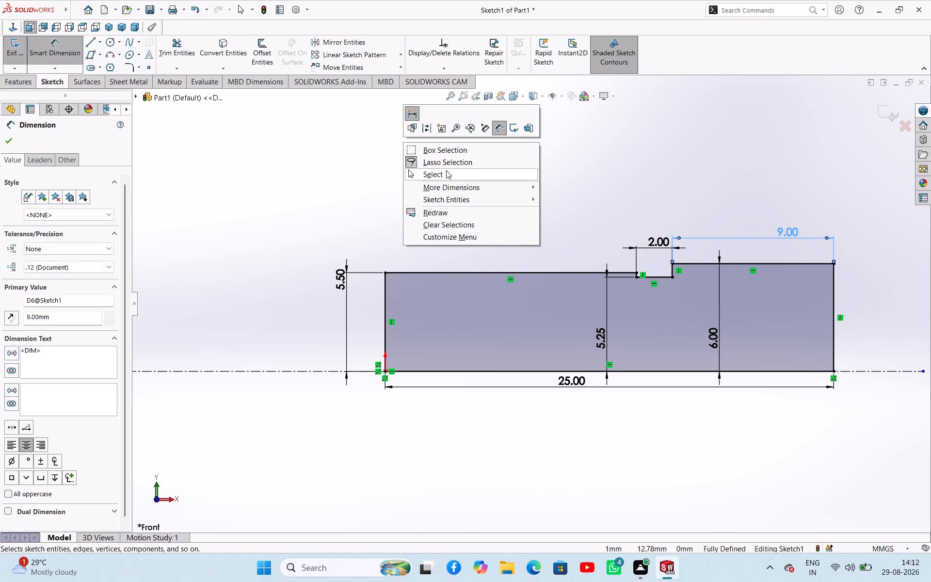
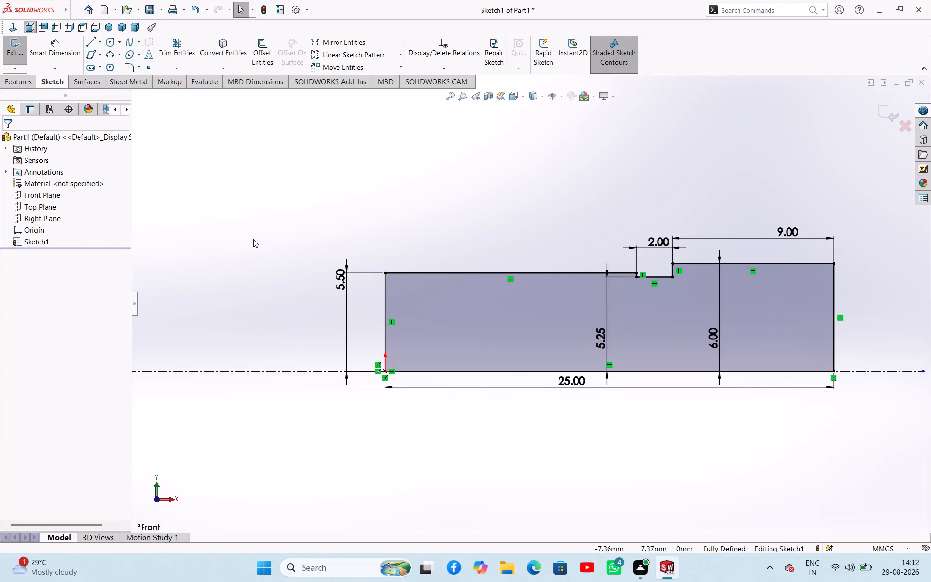
Exit the sketch and revolve the half-profile 360 degrees about its centerline into a solid.
{"action": "left_click", "coordinate": [19, 58]}
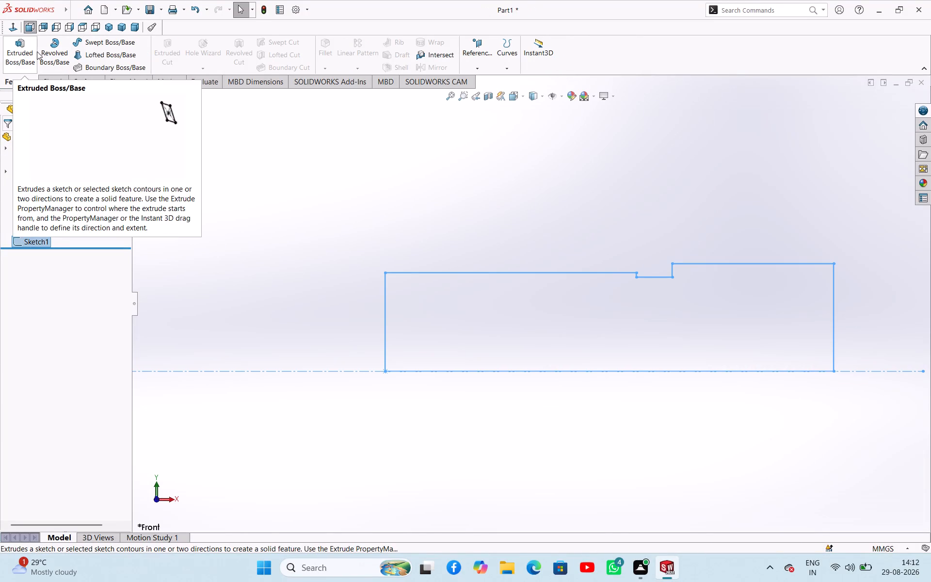
{"action": "left_click", "coordinate": [40, 51]}
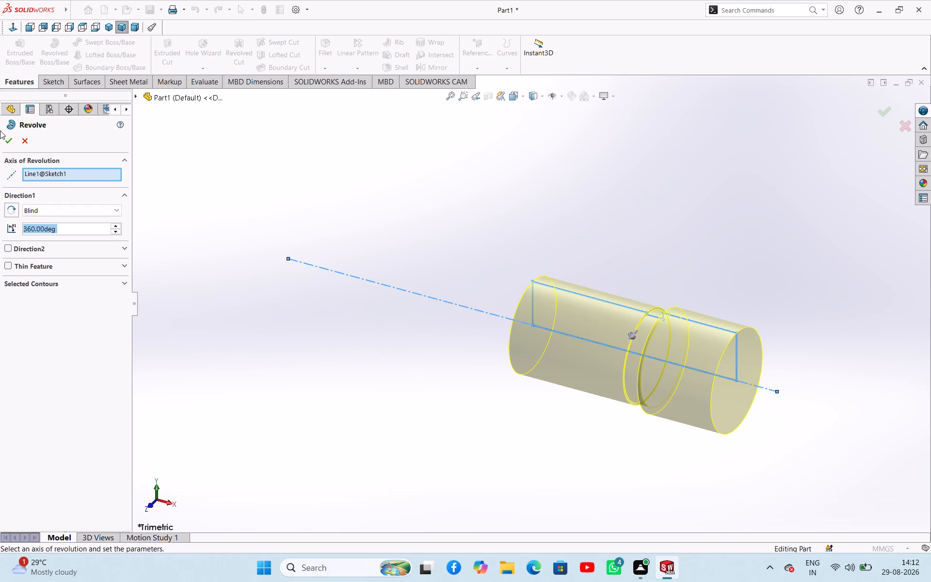
{"action": "left_click", "coordinate": [10, 143]}
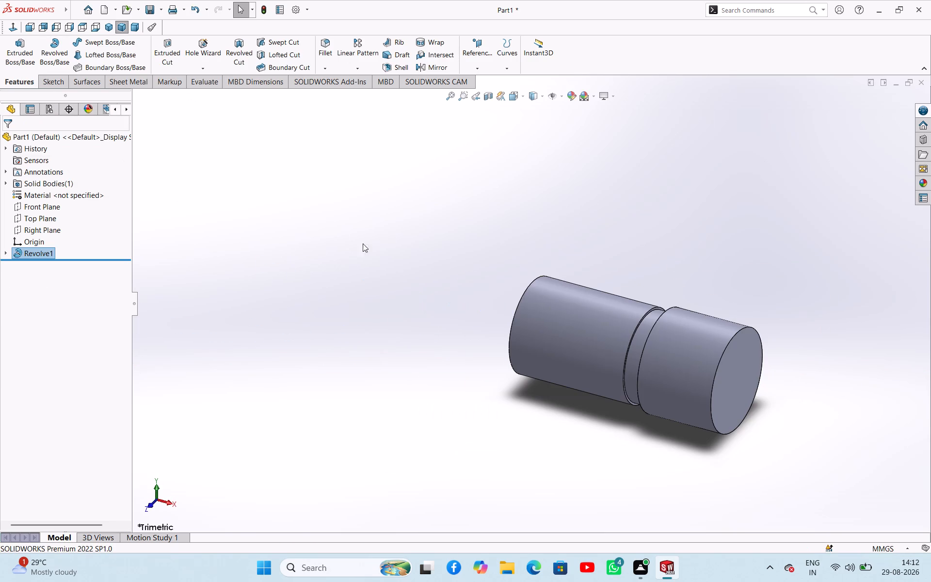
{"action": "left_click", "coordinate": [401, 261]}
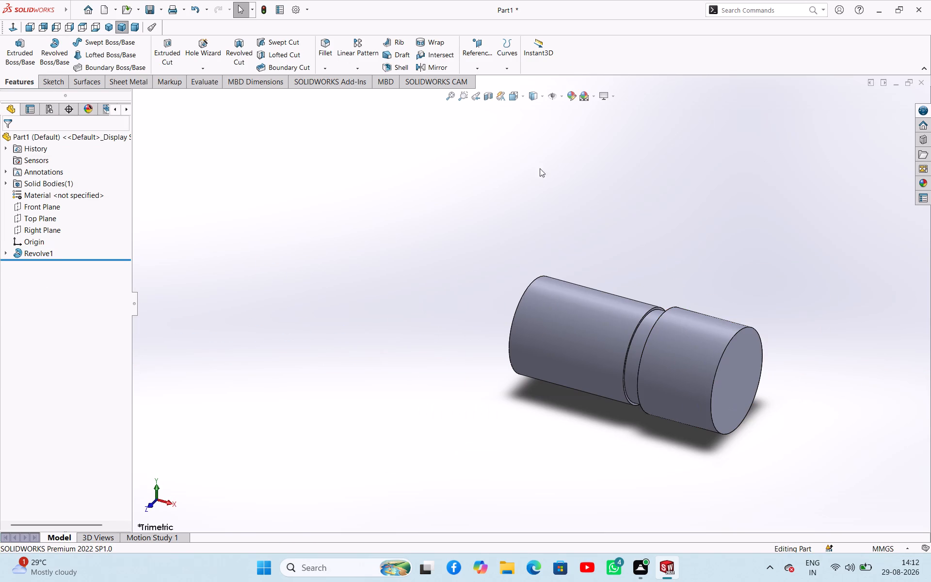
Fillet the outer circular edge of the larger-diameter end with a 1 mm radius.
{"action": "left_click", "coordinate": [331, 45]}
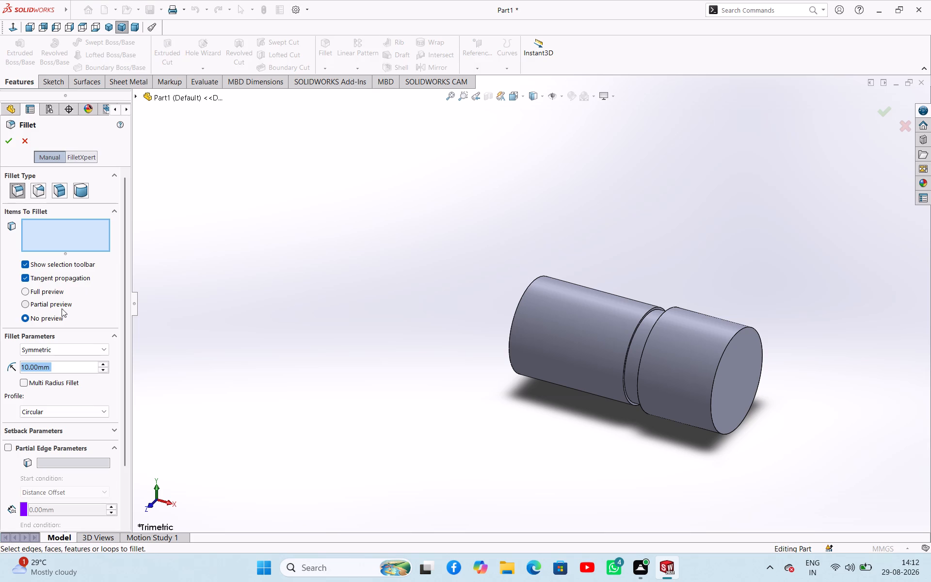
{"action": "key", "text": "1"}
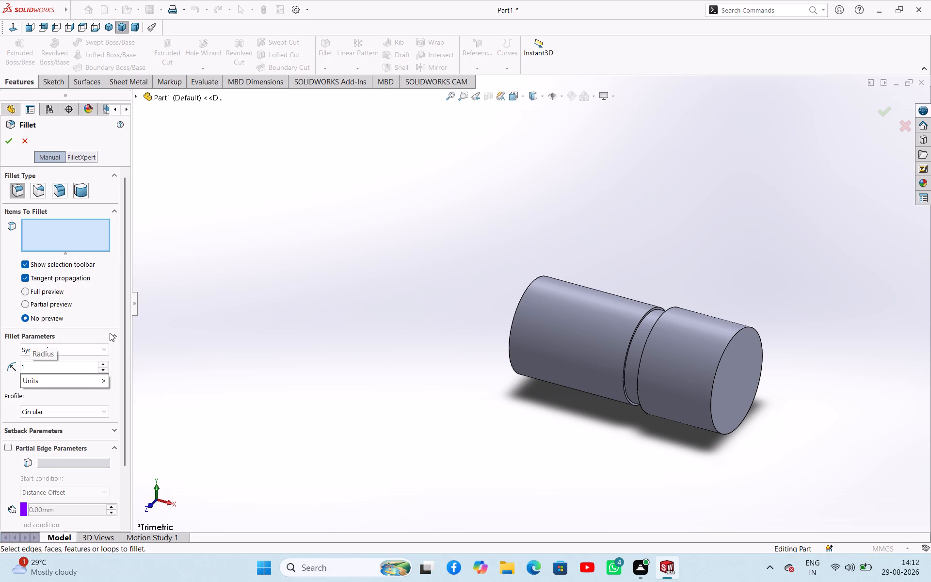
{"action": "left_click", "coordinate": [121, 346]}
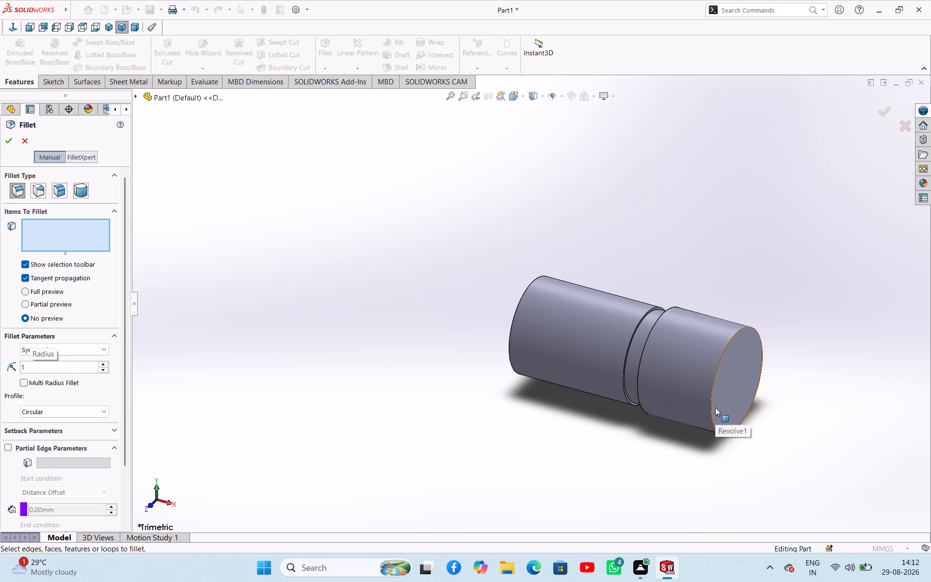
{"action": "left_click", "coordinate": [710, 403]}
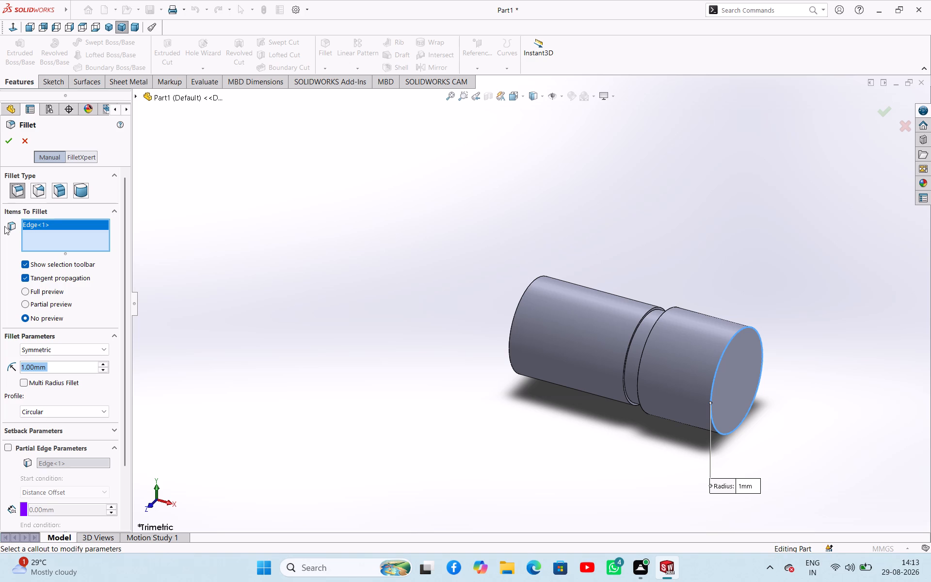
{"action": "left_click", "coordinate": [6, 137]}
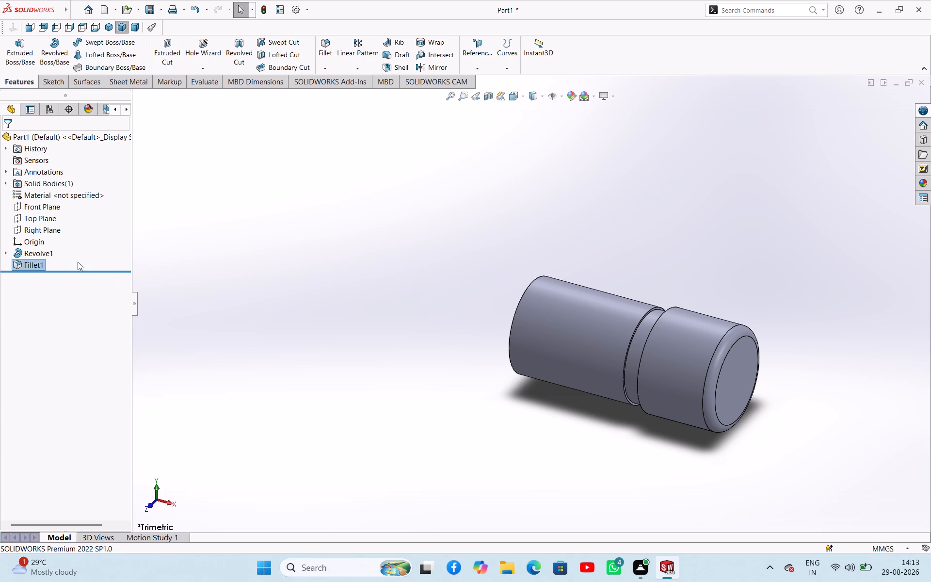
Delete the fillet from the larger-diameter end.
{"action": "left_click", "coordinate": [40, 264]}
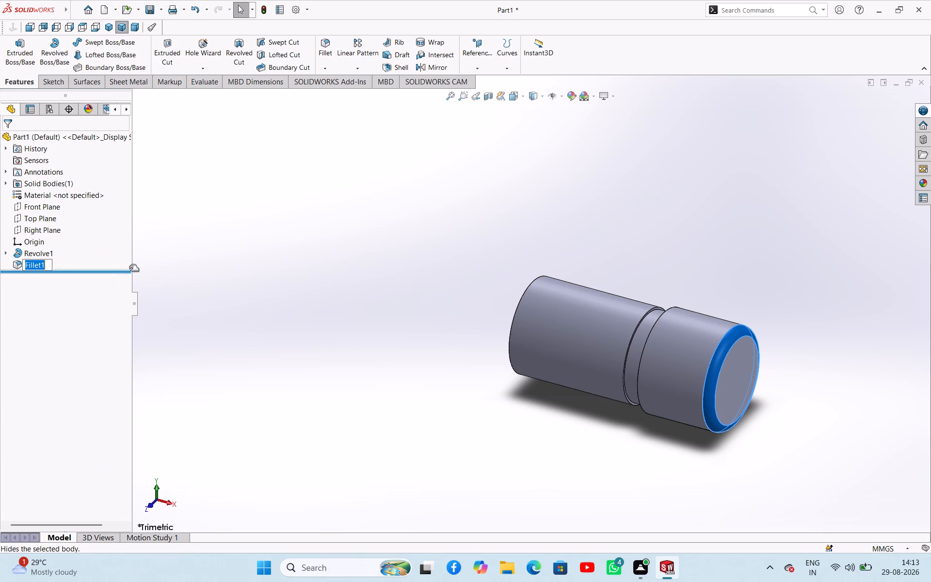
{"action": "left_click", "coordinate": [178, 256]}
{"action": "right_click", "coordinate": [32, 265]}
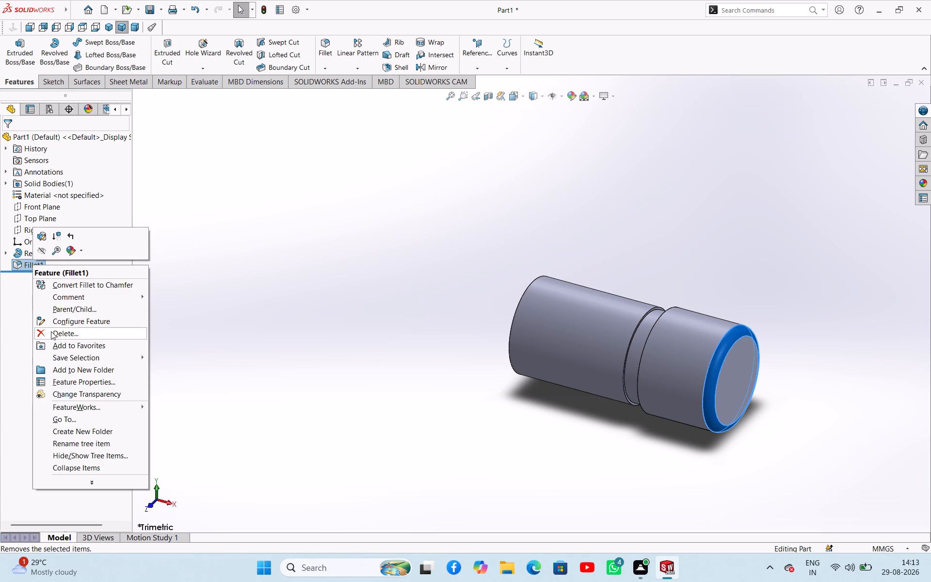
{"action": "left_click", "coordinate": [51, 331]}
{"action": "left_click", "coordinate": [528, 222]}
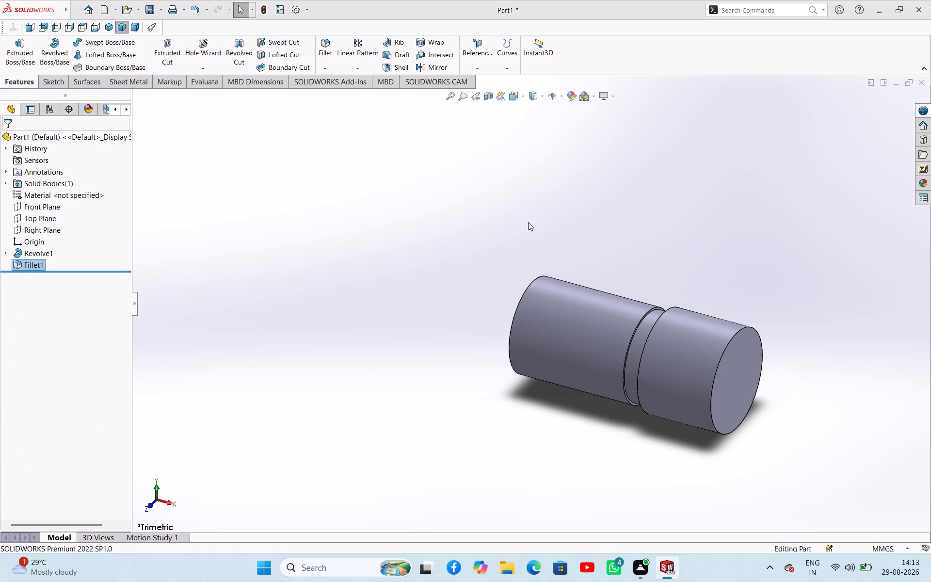
Chamfer the outer circular edge of the larger-diameter end at 1 mm and 45 degrees.
{"action": "left_click", "coordinate": [331, 71]}
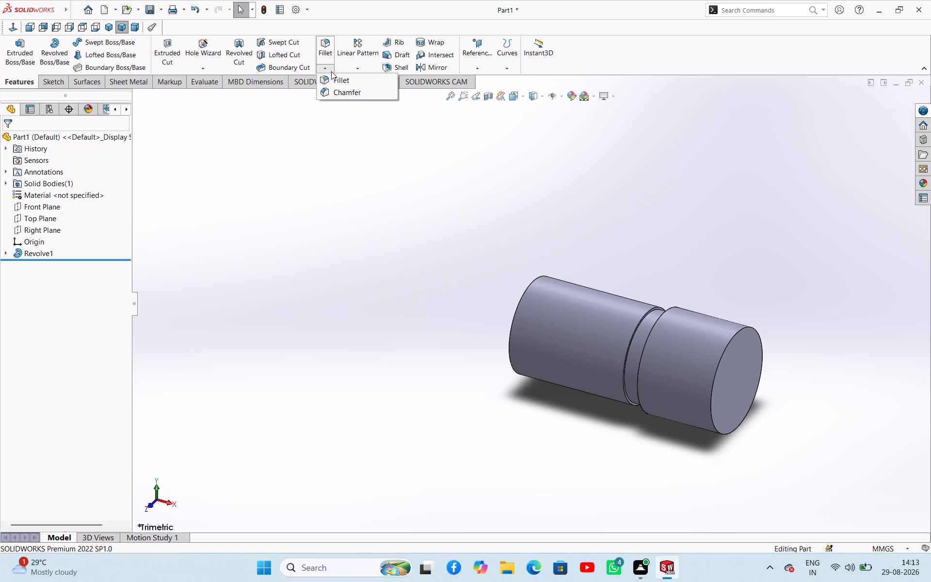
{"action": "left_click", "coordinate": [330, 89]}
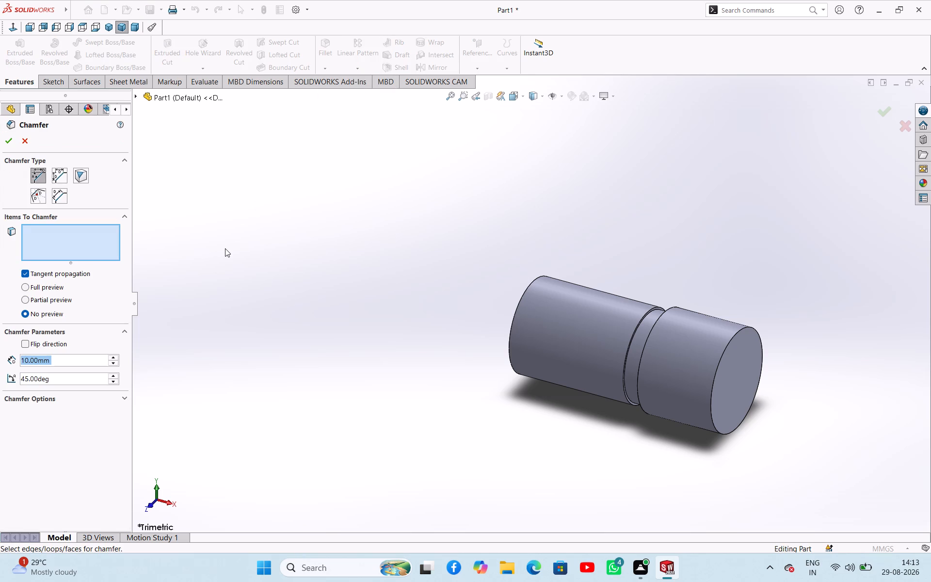
{"action": "key", "text": "1"}
{"action": "left_click", "coordinate": [225, 248]}
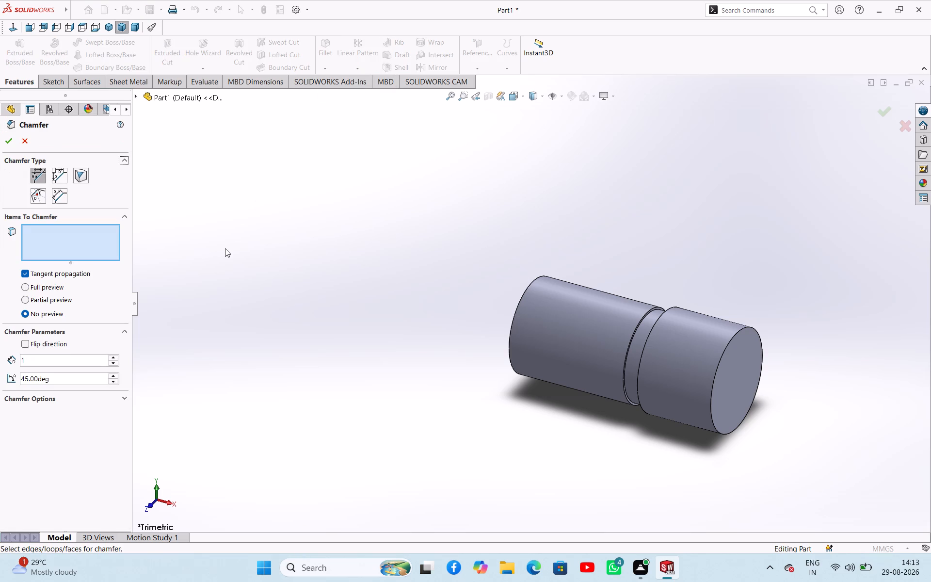
{"action": "left_click", "coordinate": [715, 374]}
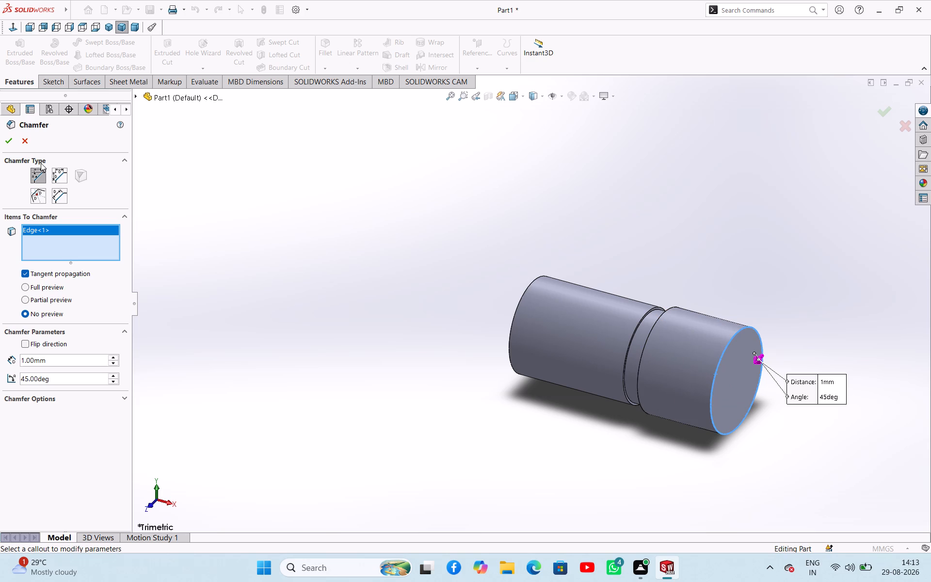
{"action": "left_click", "coordinate": [5, 141]}
{"action": "left_click", "coordinate": [343, 260]}
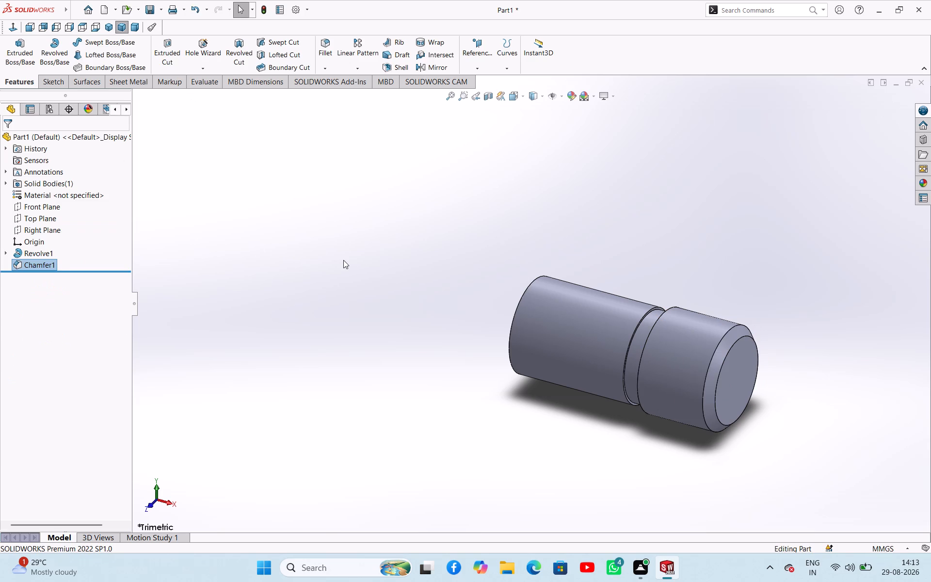
Chamfer the smaller-diameter end's outer edge and the outer edge of the groove's taller side wall at 1 mm and 45 degrees.
{"action": "middle_click_drag", "start_coordinate": [343, 260], "coordinate": [405, 342]}
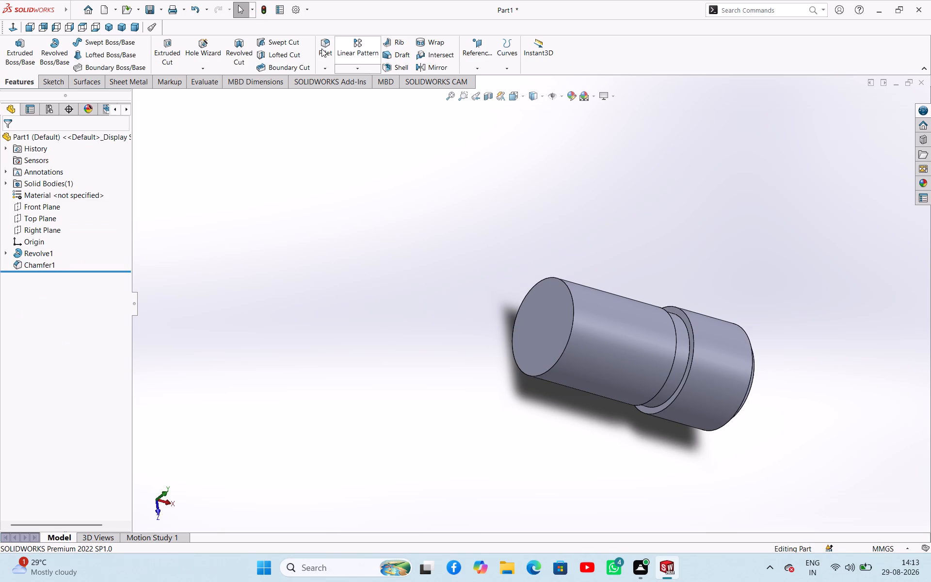
{"action": "left_click", "coordinate": [326, 65]}
{"action": "left_click", "coordinate": [334, 100]}
{"action": "left_click", "coordinate": [325, 67]}
{"action": "left_click", "coordinate": [331, 94]}
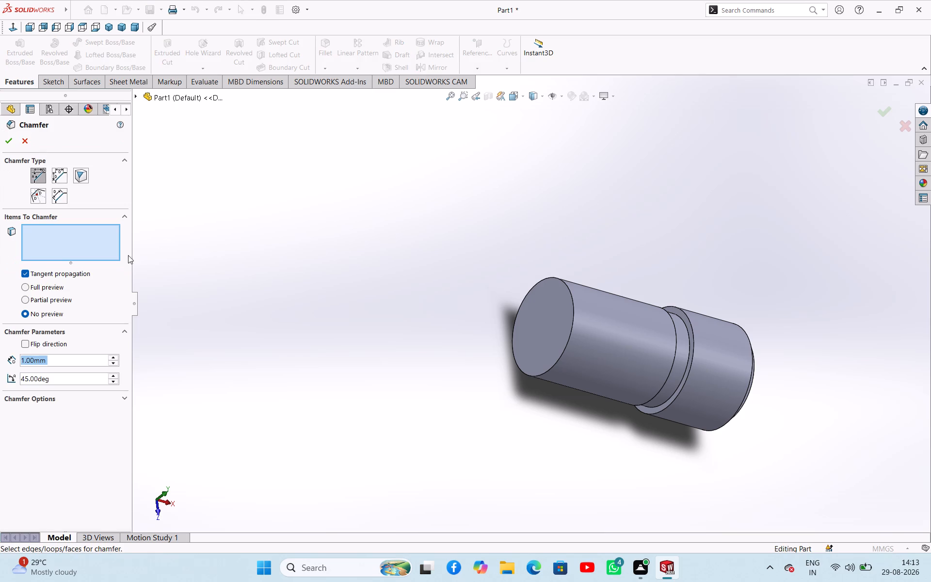
{"action": "left_click", "coordinate": [570, 337]}
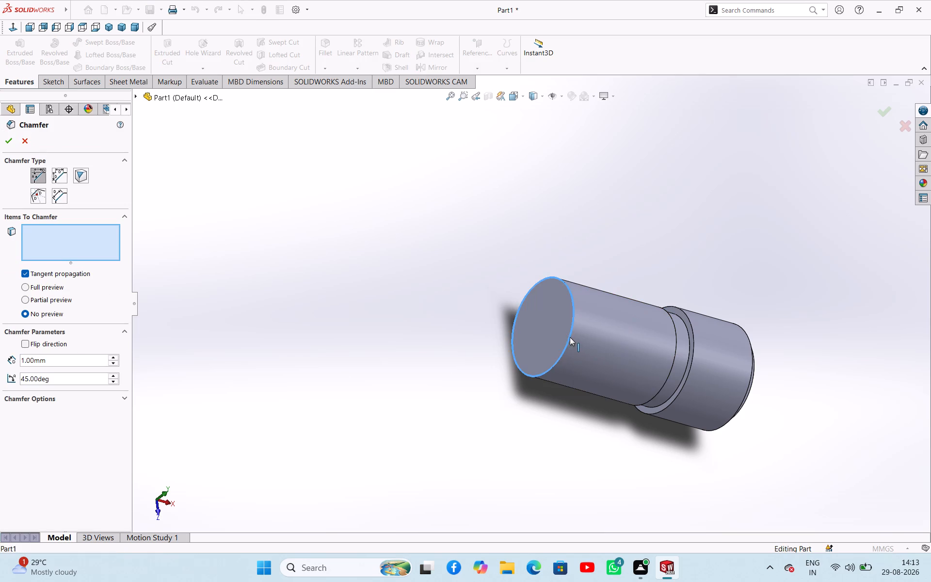
{"action": "left_click", "coordinate": [692, 326]}
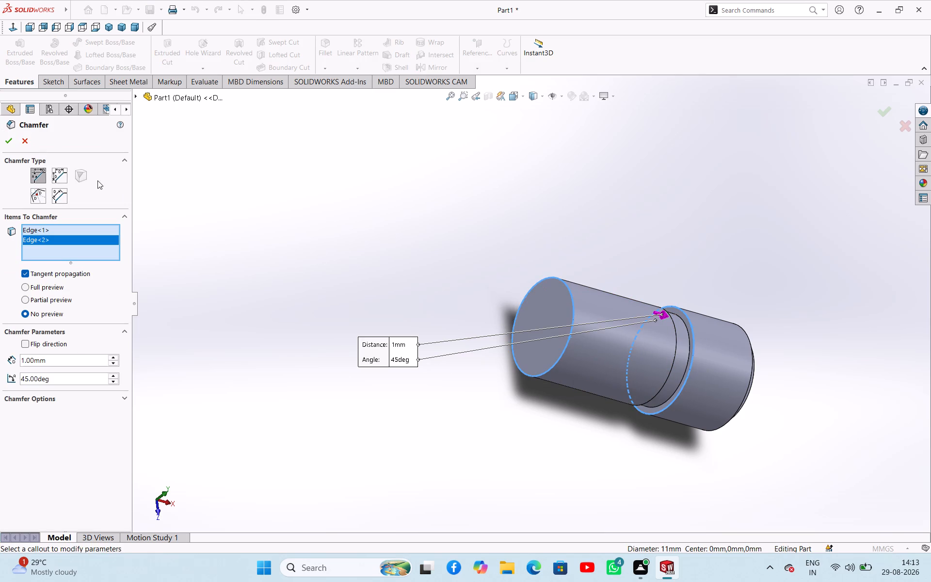
{"action": "left_click", "coordinate": [12, 143]}
{"action": "left_click", "coordinate": [341, 218]}
Set the distance of the second chamfer, on the smaller end and groove wall edges, to 0.5 mm.
{"action": "middle_click_drag", "start_coordinate": [445, 240], "coordinate": [444, 191]}
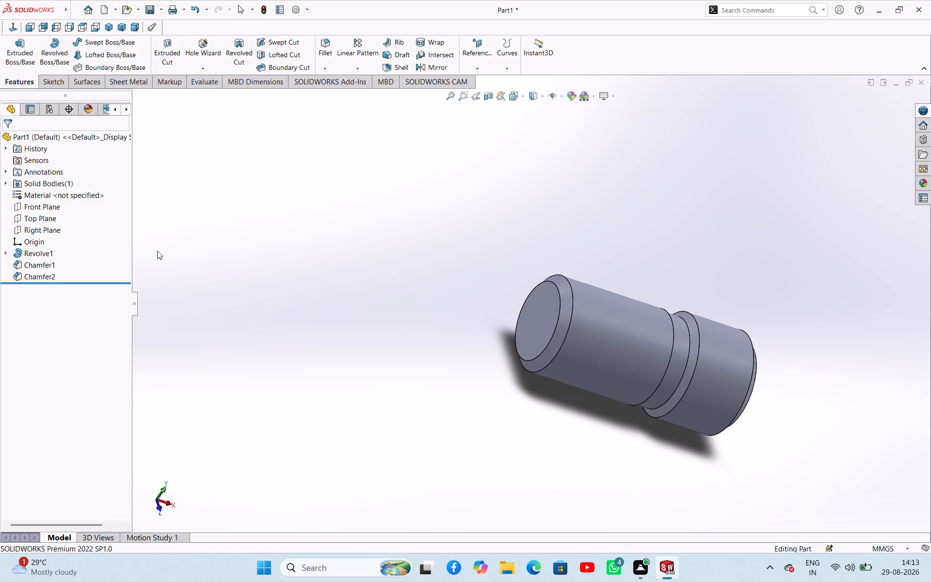
{"action": "left_click", "coordinate": [38, 275]}
{"action": "left_click", "coordinate": [52, 247]}
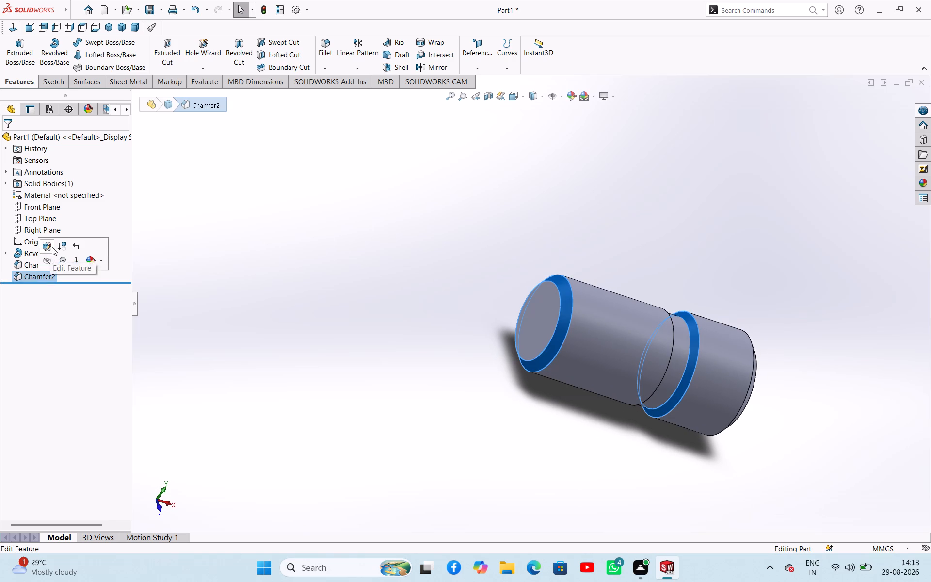
{"action": "type", "text": ".5"}
{"action": "key", "text": "Return"}
{"action": "left_click", "coordinate": [326, 310]}
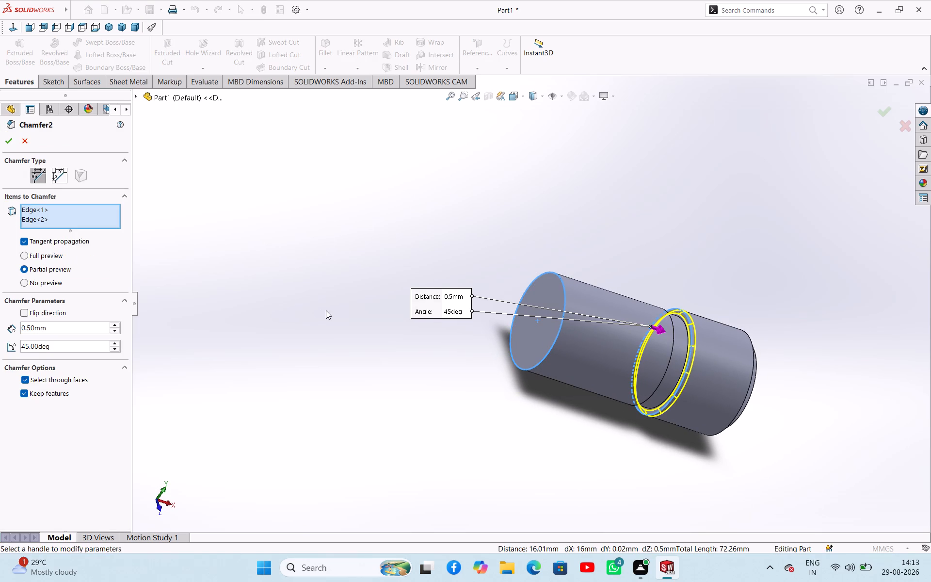
{"action": "left_click", "coordinate": [5, 142]}
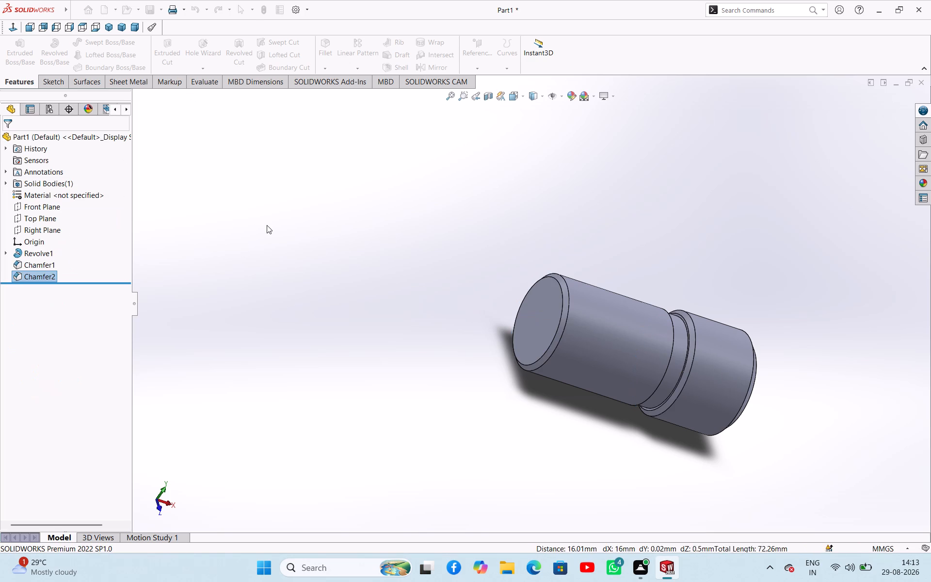
{"action": "left_click", "coordinate": [267, 225]}
Start a sketch on the Top Plane and draw a horizontal centerline about 28.4 mm long from the origin past the larger end.
{"action": "middle_click_drag", "start_coordinate": [335, 256], "coordinate": [354, 176]}
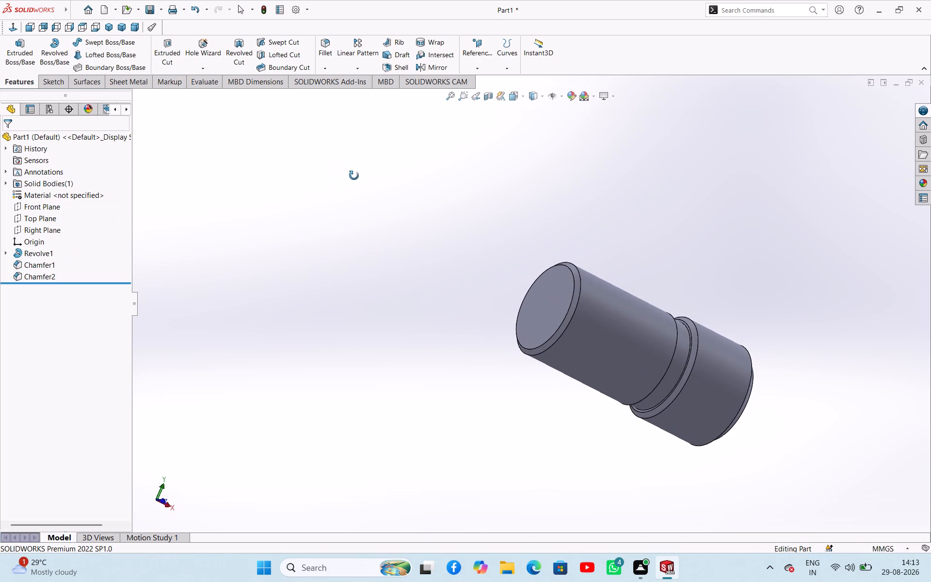
{"action": "middle_click_drag", "start_coordinate": [354, 176], "coordinate": [354, 176]}
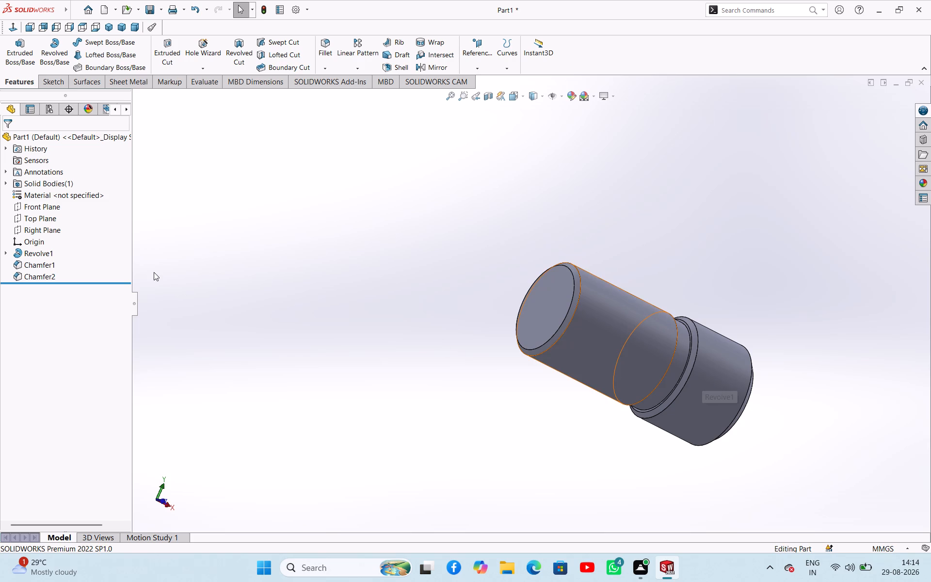
{"action": "left_click", "coordinate": [43, 222]}
{"action": "left_click", "coordinate": [48, 210]}
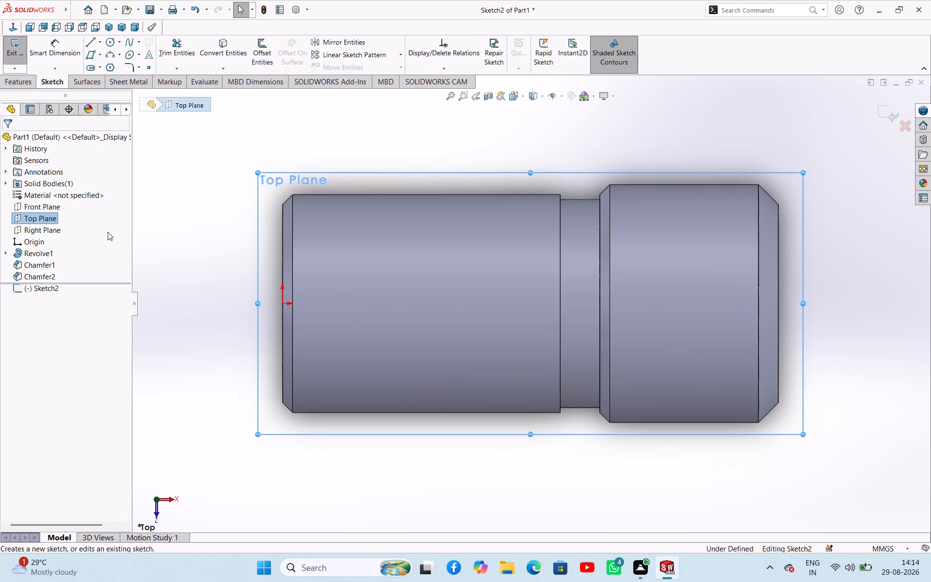
{"action": "left_click", "coordinate": [203, 259]}
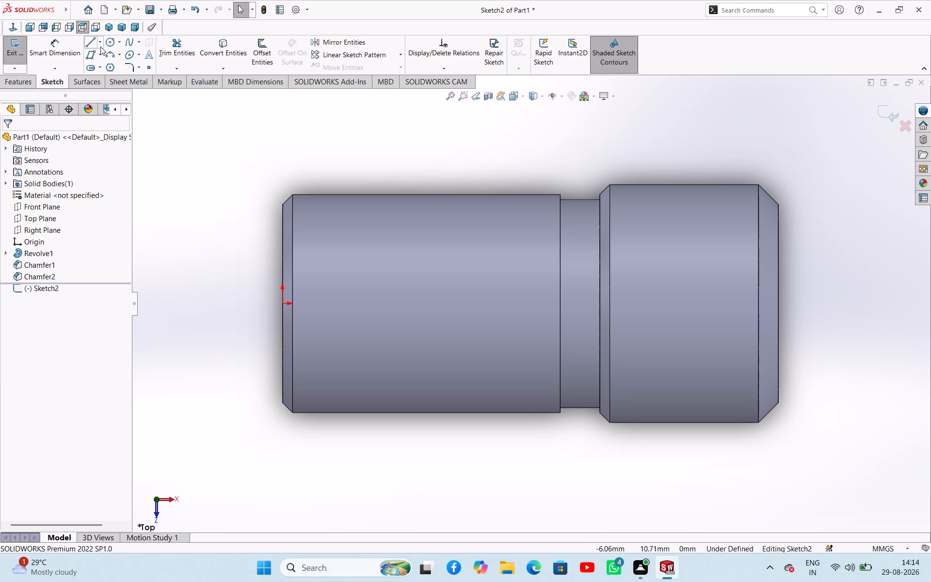
{"action": "left_click", "coordinate": [100, 47]}
{"action": "left_click", "coordinate": [103, 60]}
{"action": "left_click", "coordinate": [99, 41]}
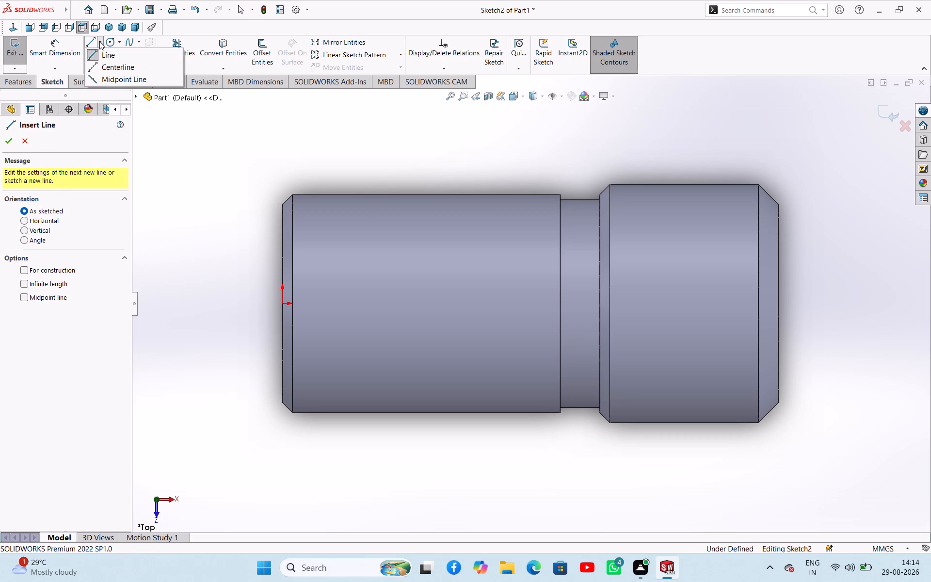
{"action": "left_click", "coordinate": [96, 67]}
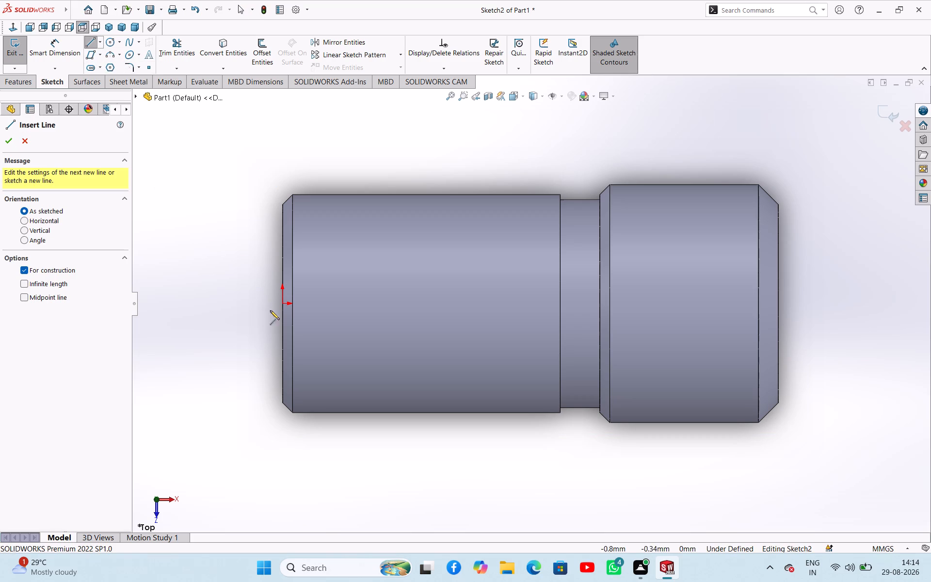
{"action": "left_click", "coordinate": [281, 305]}
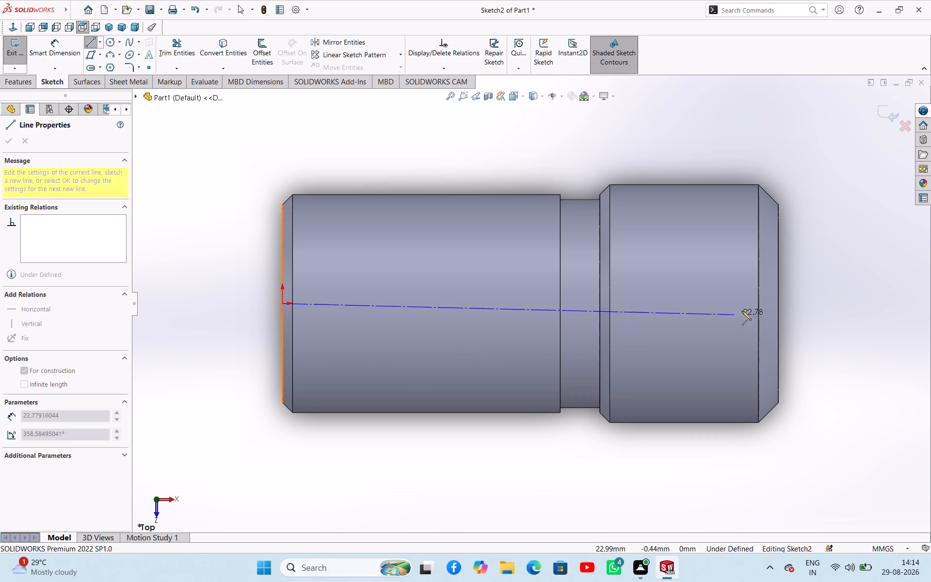
{"action": "left_click", "coordinate": [846, 303]}
{"action": "right_click", "coordinate": [839, 306]}
{"action": "left_click", "coordinate": [845, 315]}
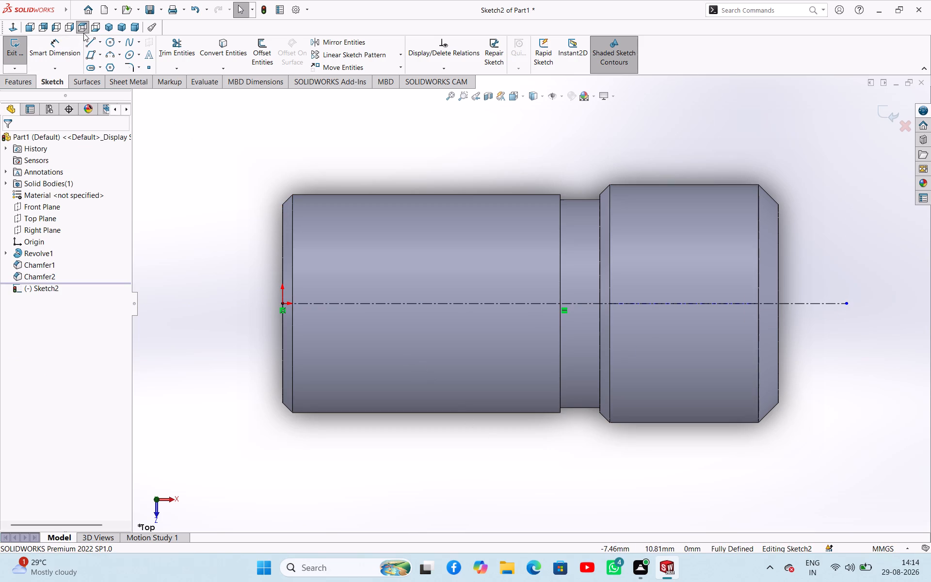
Sketch connected lines from the centerline at the larger end face: vertical, sloping about 10 mm, horizontal about 6.7 mm, and vertical about 2.1 mm back to the centerline.
{"action": "left_click", "coordinate": [91, 43]}
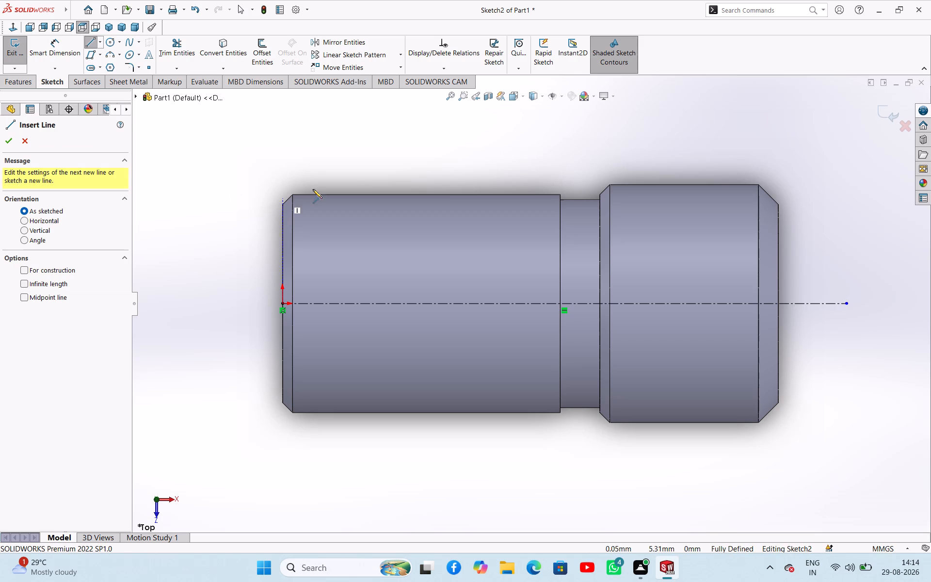
{"action": "left_click", "coordinate": [780, 304]}
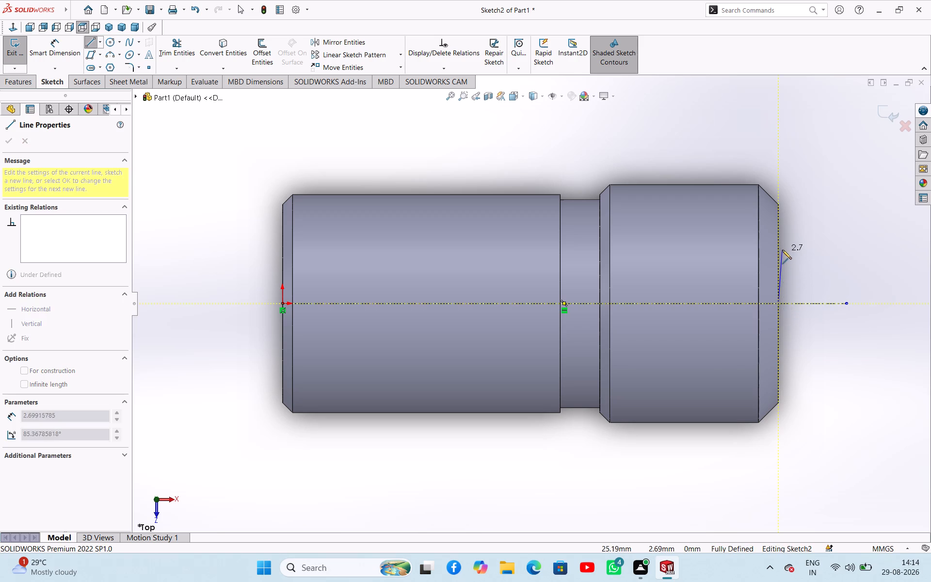
{"action": "left_click", "coordinate": [780, 247]}
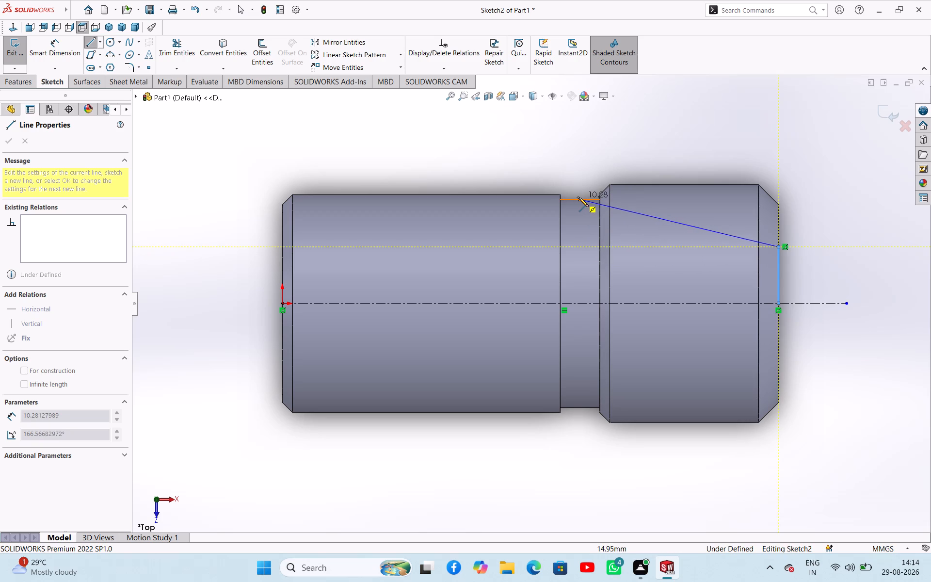
{"action": "left_click", "coordinate": [581, 262]}
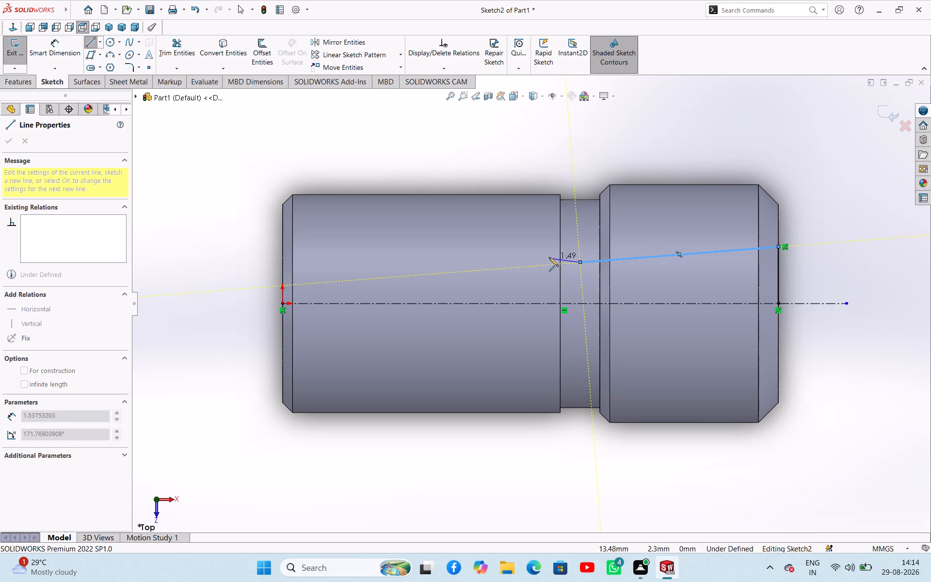
{"action": "left_click", "coordinate": [447, 260]}
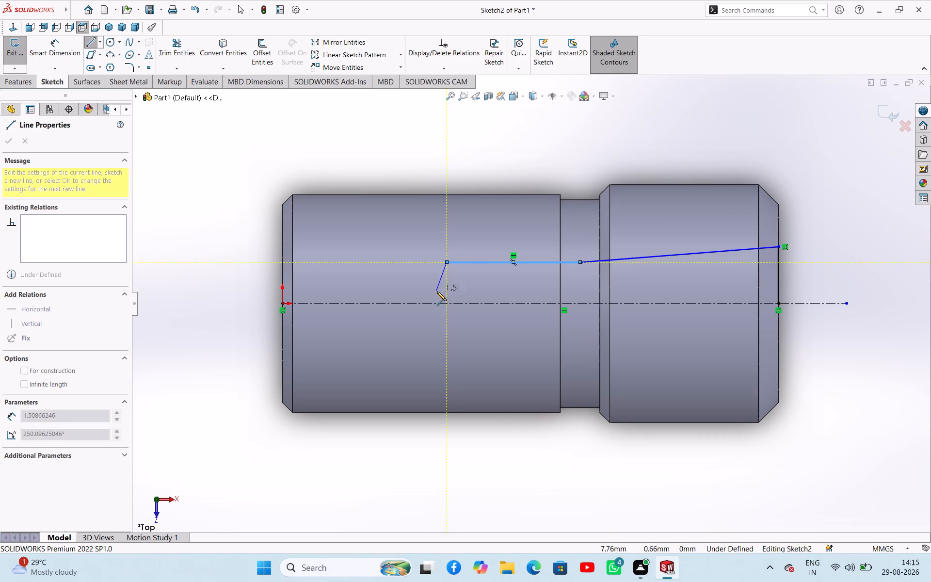
{"action": "left_click", "coordinate": [445, 301]}
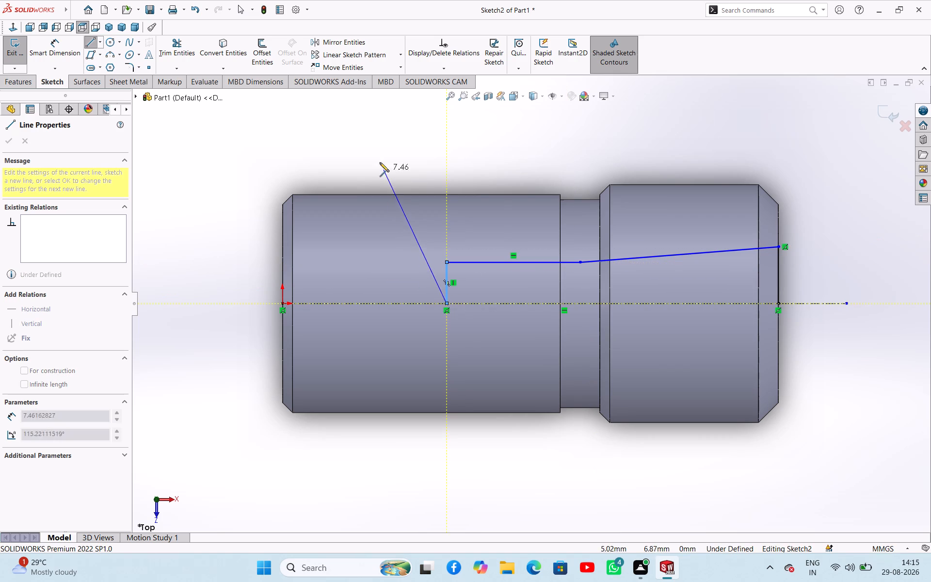
{"action": "right_click", "coordinate": [380, 151]}
{"action": "left_click", "coordinate": [391, 158]}
Dimension the inner vertical line of the profile at 2.5 mm.
{"action": "right_click_drag", "start_coordinate": [381, 178], "coordinate": [393, 128]}
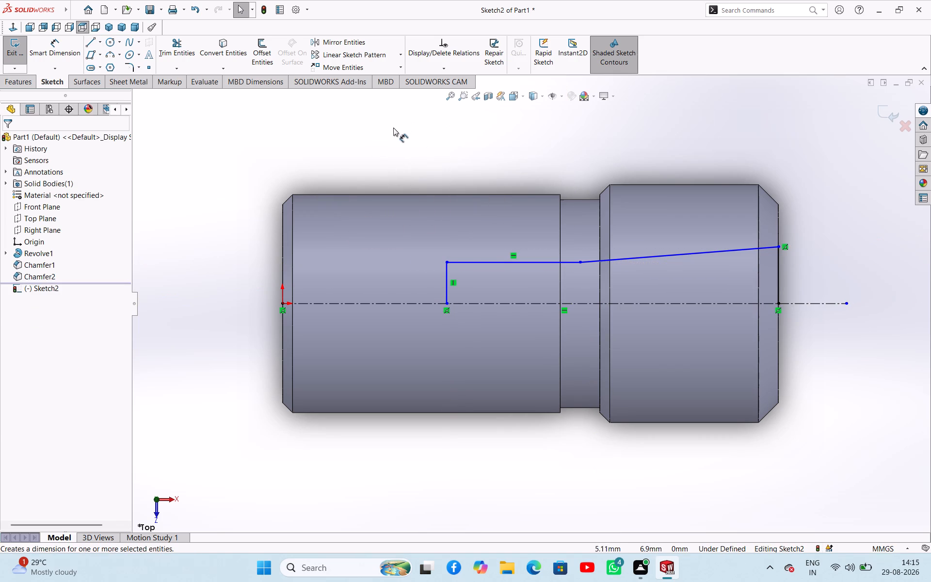
{"action": "right_click_drag", "start_coordinate": [393, 128], "coordinate": [395, 125]}
{"action": "left_click", "coordinate": [449, 281]}
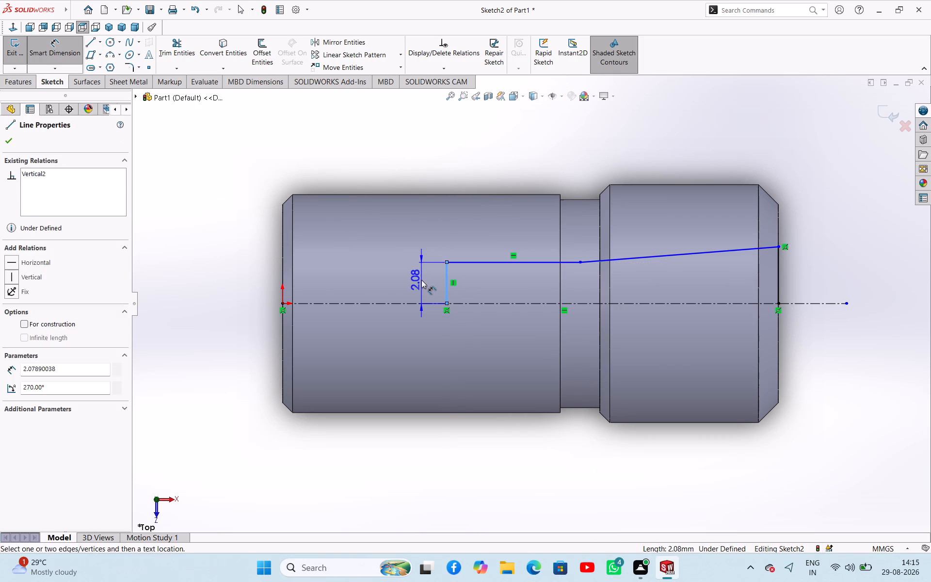
{"action": "left_click", "coordinate": [421, 280]}
{"action": "type", "text": "2.5"}
{"action": "key", "text": "Return"}
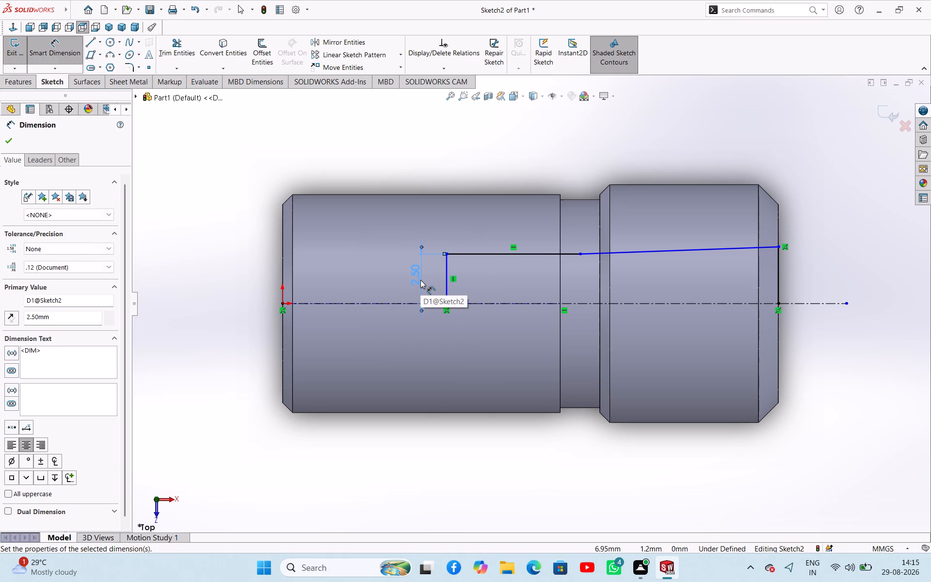
Dimension the angle between the sloping profile line and the centerline at 10 degrees.
{"action": "left_click", "coordinate": [674, 255]}
{"action": "left_click", "coordinate": [662, 303]}
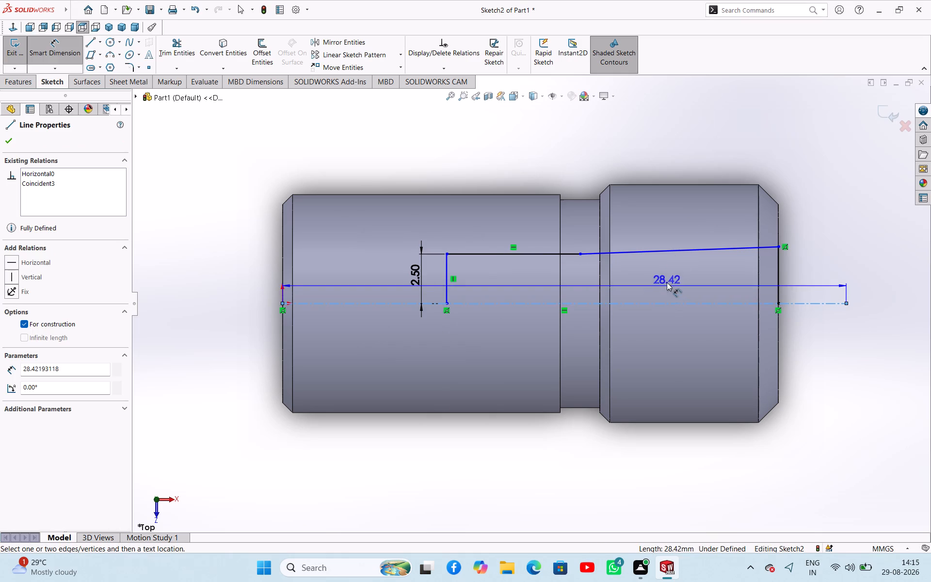
{"action": "left_click", "coordinate": [667, 252]}
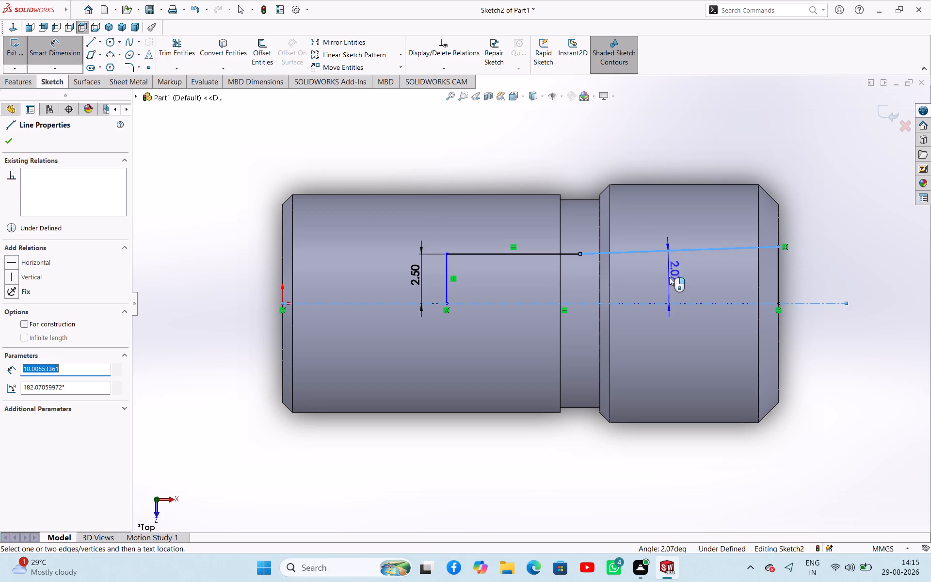
{"action": "left_click", "coordinate": [669, 280]}
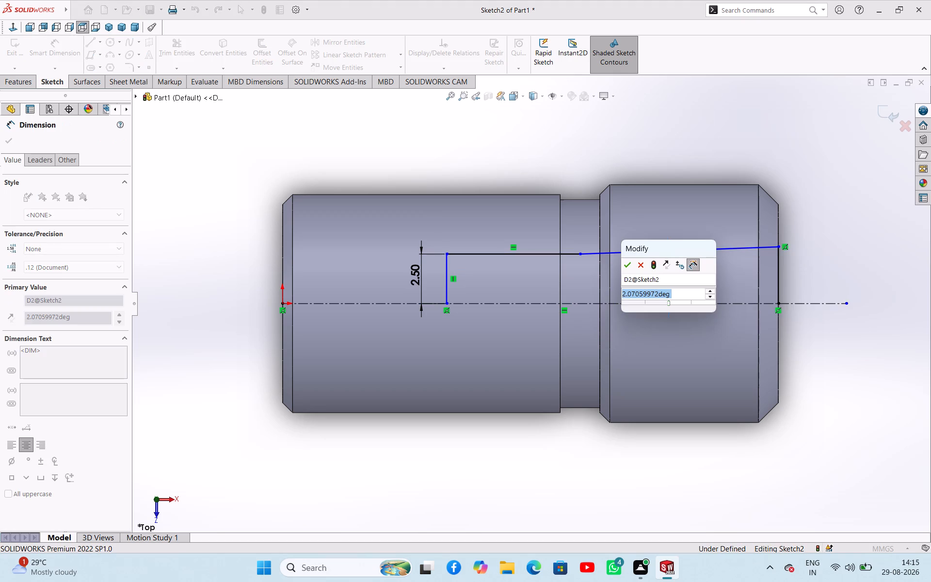
{"action": "type", "text": "10"}
{"action": "key", "text": "Return"}
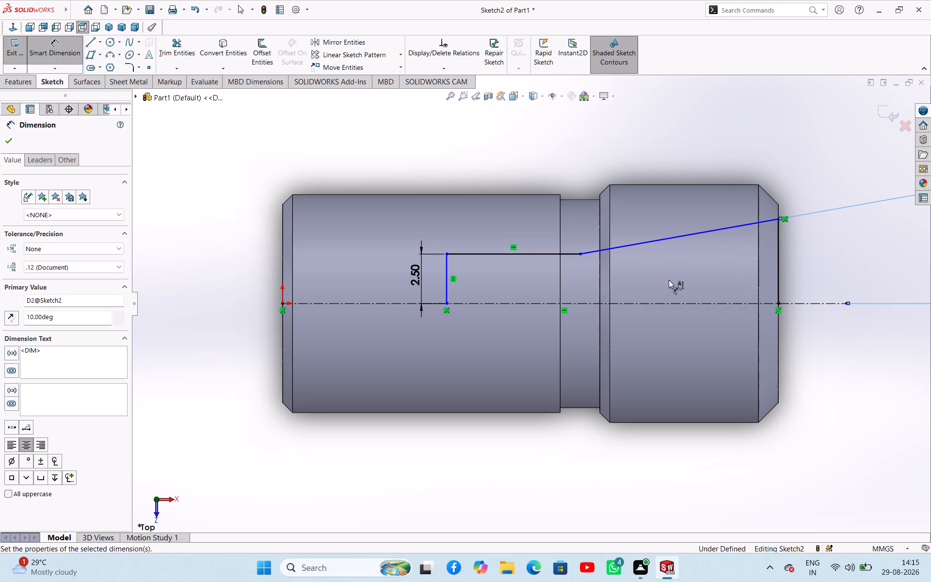
Dimension the vertical profile line on the larger end face at 4.25 mm.
{"action": "scroll", "coordinate": [756, 253], "scroll_direction": "up", "scroll_amount": 4}
{"action": "scroll", "coordinate": [760, 250], "scroll_direction": "down", "scroll_amount": 3}
{"action": "scroll", "coordinate": [759, 257], "scroll_direction": "up", "scroll_amount": 2}
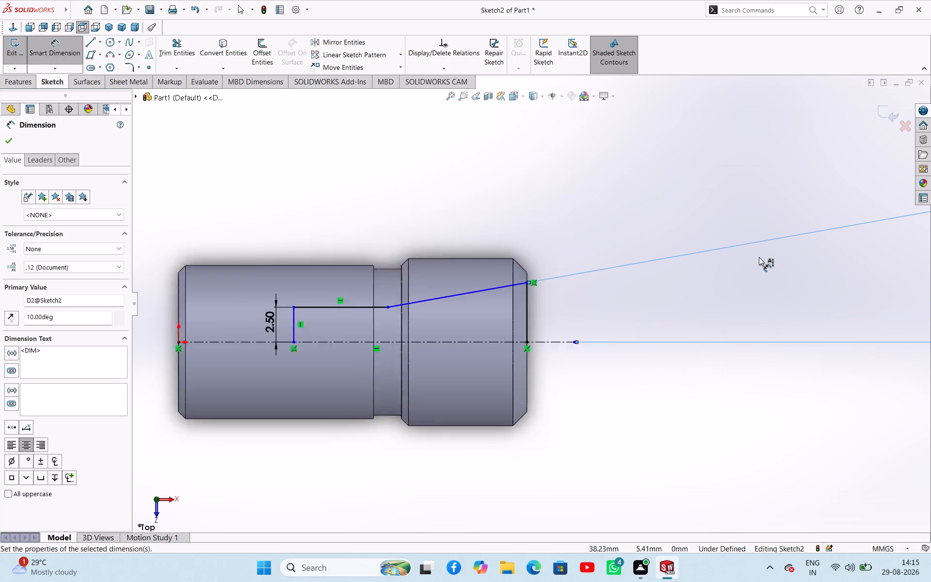
{"action": "scroll", "coordinate": [759, 257], "scroll_direction": "up", "scroll_amount": 5}
{"action": "scroll", "coordinate": [750, 282], "scroll_direction": "down", "scroll_amount": 4}
{"action": "scroll", "coordinate": [380, 286], "scroll_direction": "up", "scroll_amount": 3}
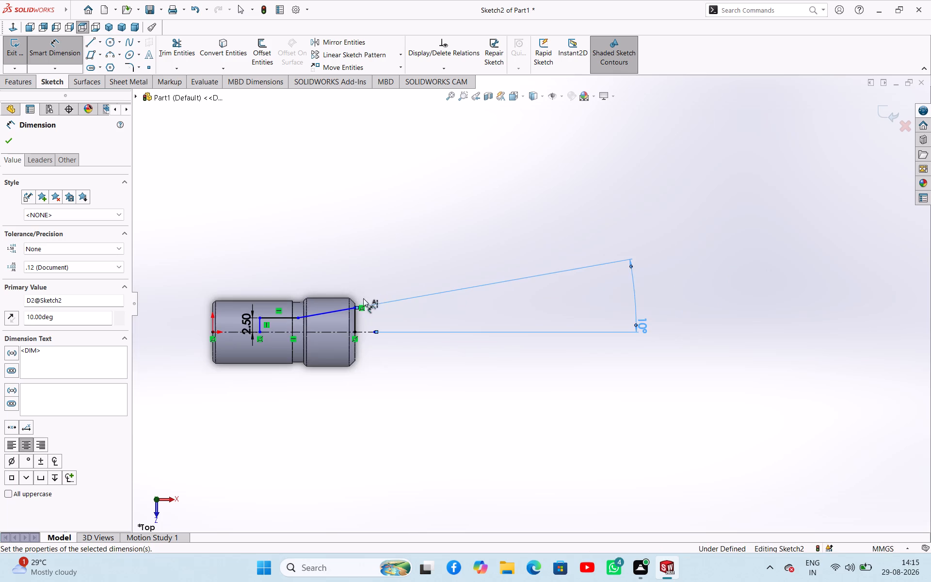
{"action": "scroll", "coordinate": [361, 317], "scroll_direction": "down", "scroll_amount": 8}
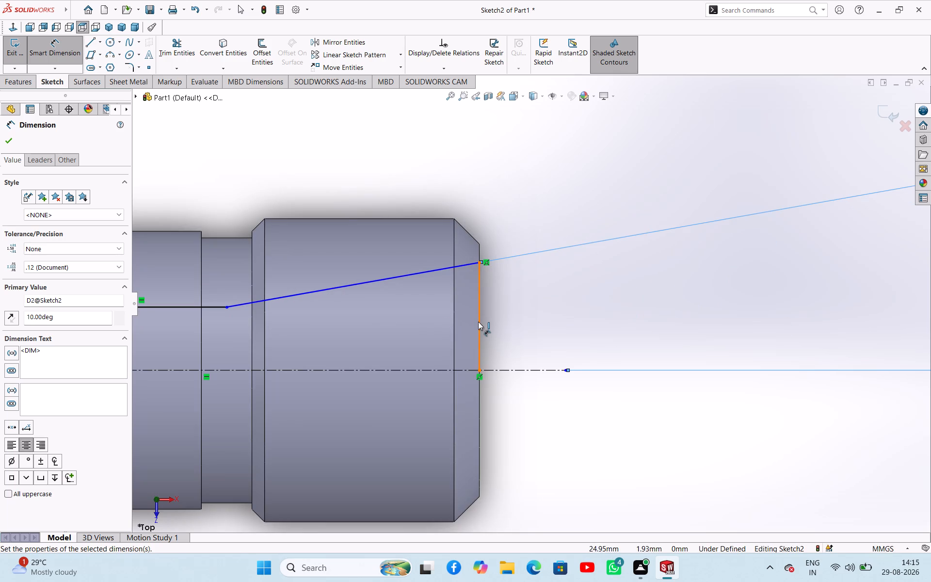
{"action": "left_click", "coordinate": [479, 322]}
{"action": "key", "text": "Escape"}
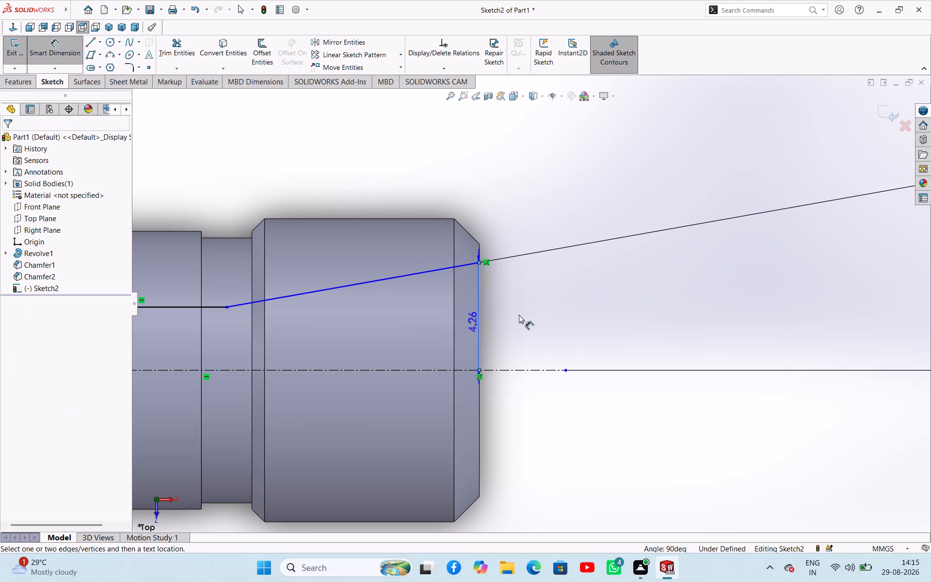
{"action": "left_click", "coordinate": [529, 315]}
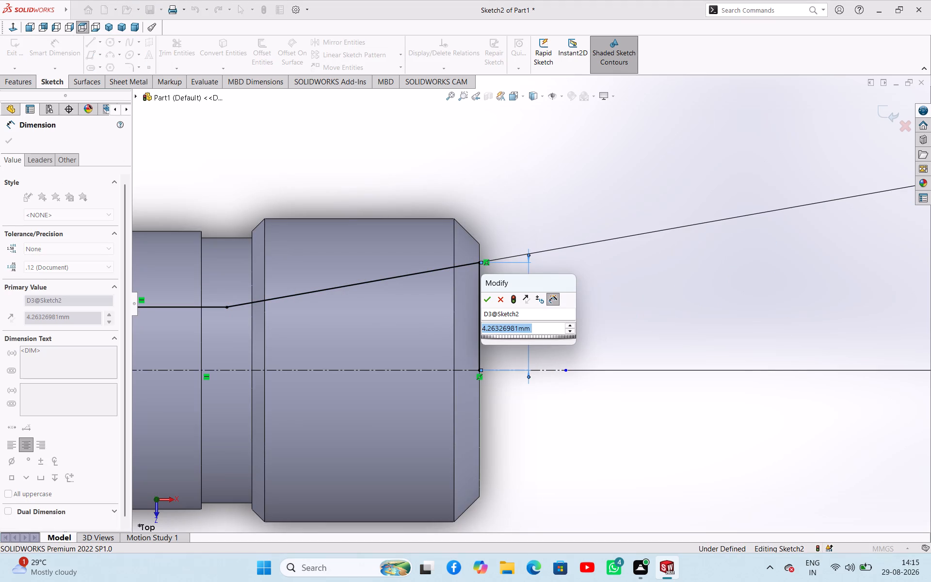
{"action": "type", "text": "4.25"}
{"action": "key", "text": "Return"}
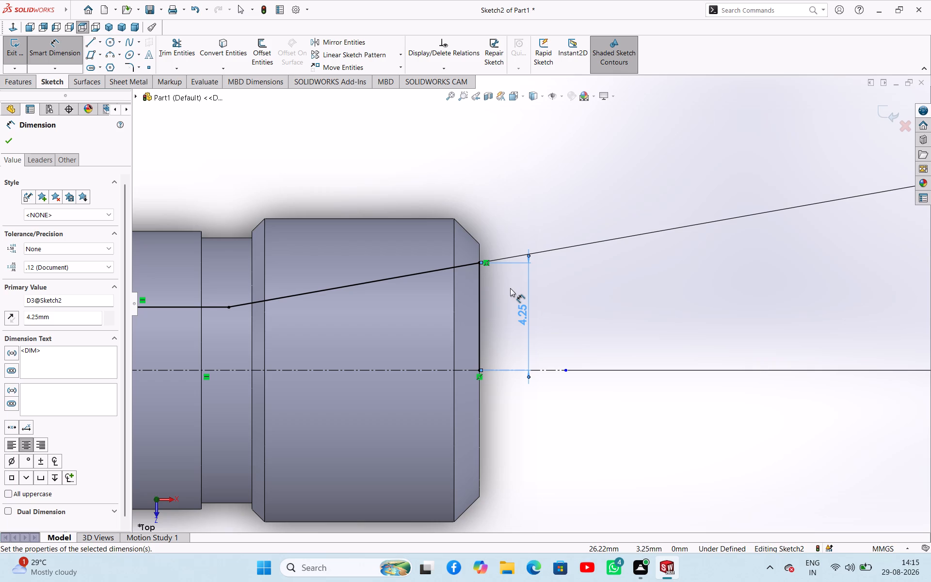
Dimension the horizontal distance between the inner vertical line and the vertical line on the larger end face at 20 mm.
{"action": "scroll", "coordinate": [433, 248], "scroll_direction": "up", "scroll_amount": 4}
{"action": "scroll", "coordinate": [364, 297], "scroll_direction": "down", "scroll_amount": 3}
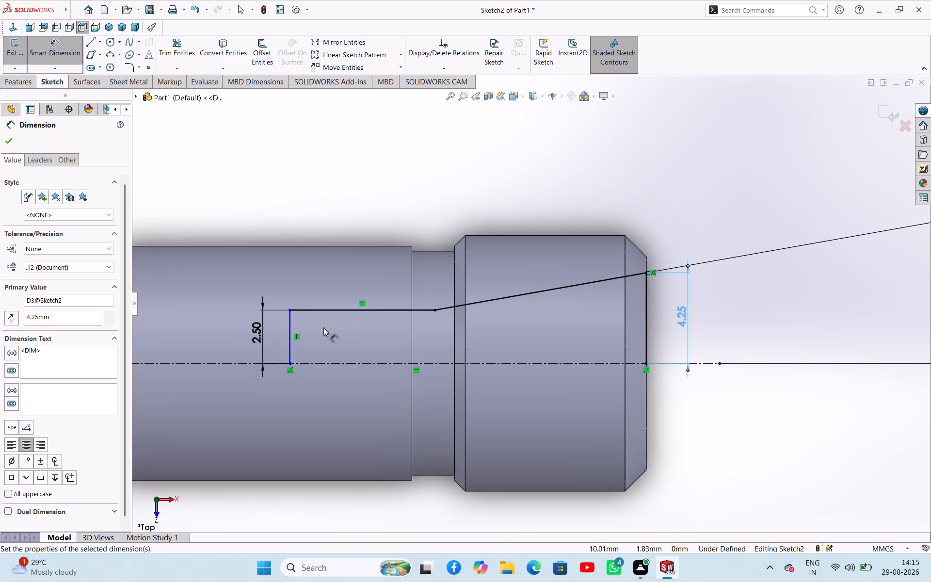
{"action": "left_click", "coordinate": [291, 328]}
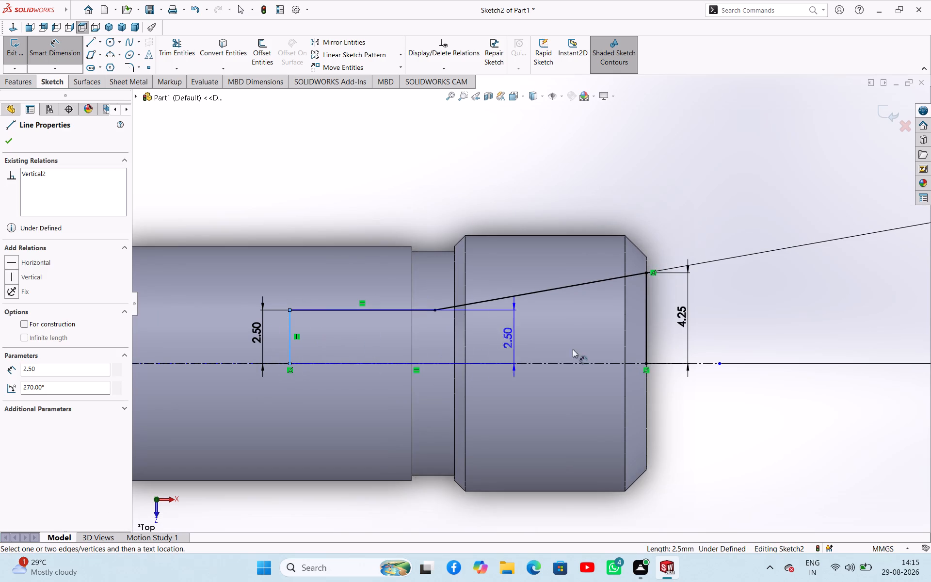
{"action": "left_click", "coordinate": [645, 356]}
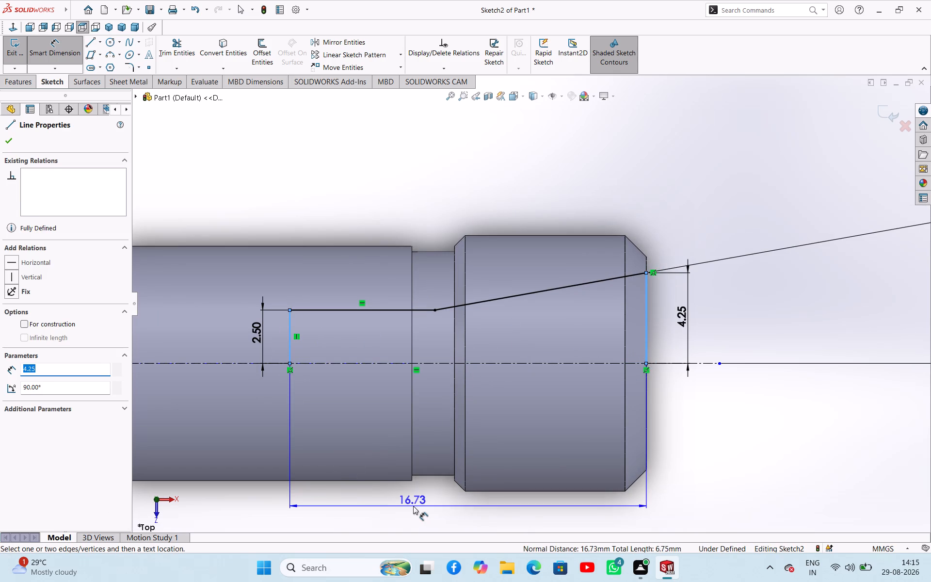
{"action": "left_click", "coordinate": [414, 505]}
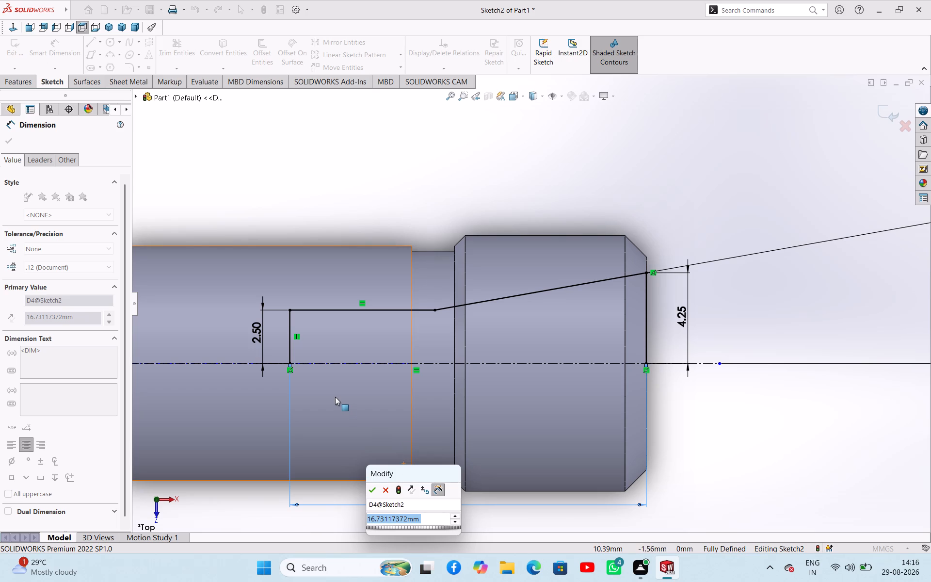
{"action": "scroll", "coordinate": [362, 387], "scroll_direction": "up", "scroll_amount": 3}
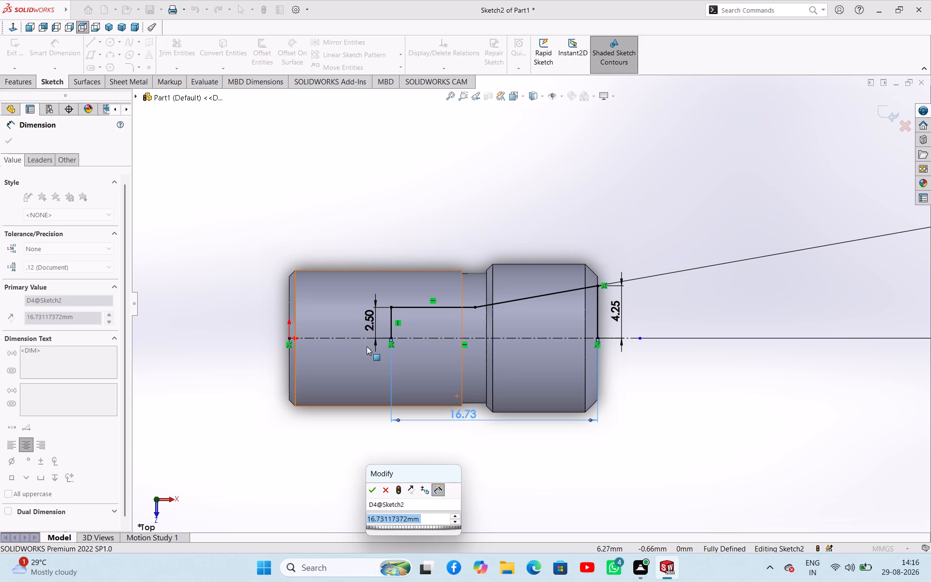
{"action": "type", "text": "20"}
{"action": "key", "text": "Return"}
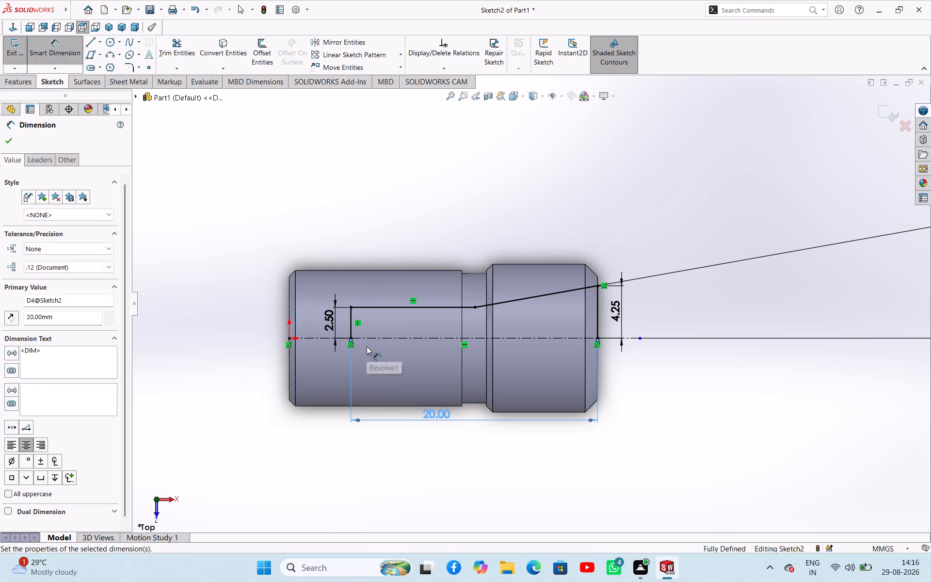
{"action": "right_click", "coordinate": [183, 259]}
{"action": "left_click", "coordinate": [202, 293]}
Sketch a diagonal line about 3.5 mm long from the inner vertical line's upper end to the centerline, sloping toward the origin.
{"action": "scroll", "coordinate": [343, 287], "scroll_direction": "down", "scroll_amount": 1}
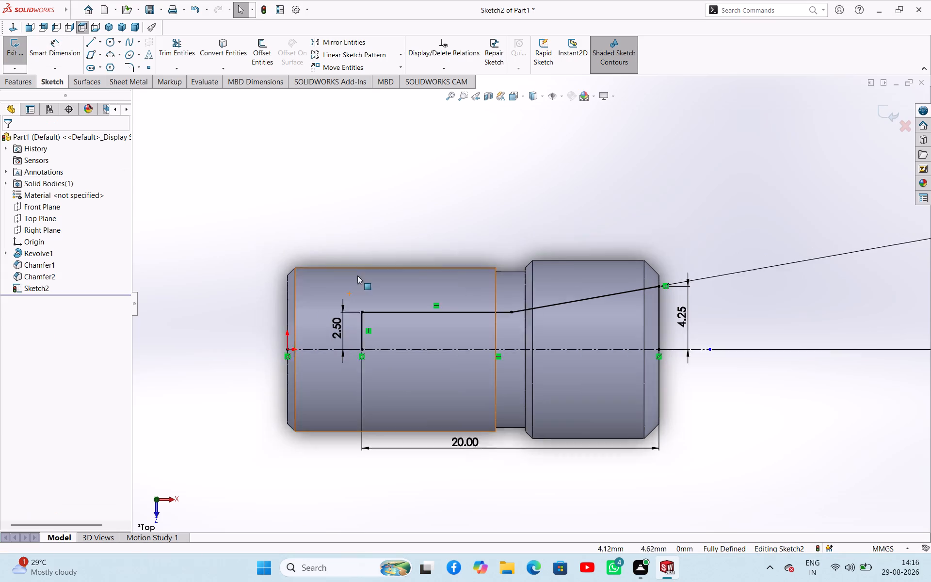
{"action": "scroll", "coordinate": [357, 275], "scroll_direction": "down", "scroll_amount": 1}
{"action": "right_click_drag", "start_coordinate": [498, 181], "coordinate": [441, 200]}
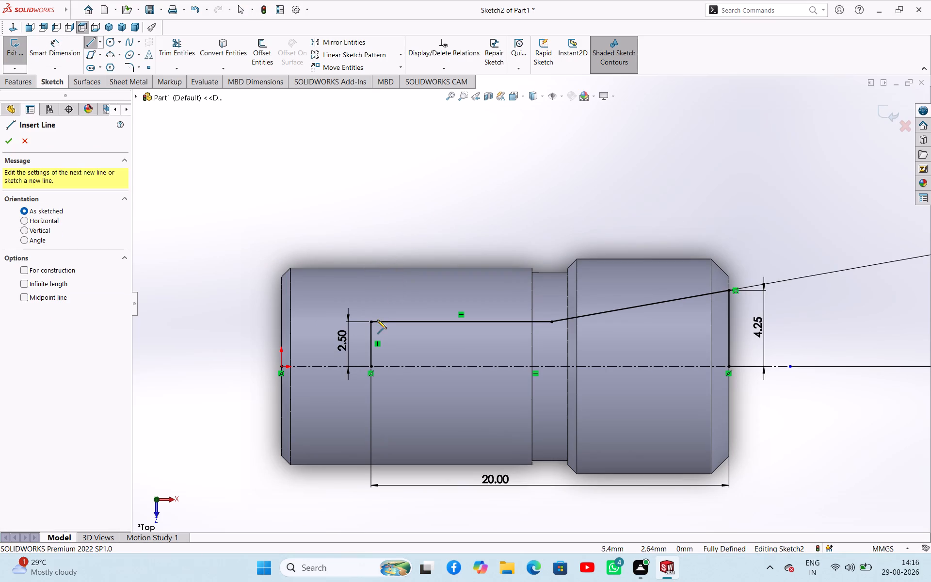
{"action": "left_click", "coordinate": [372, 322]}
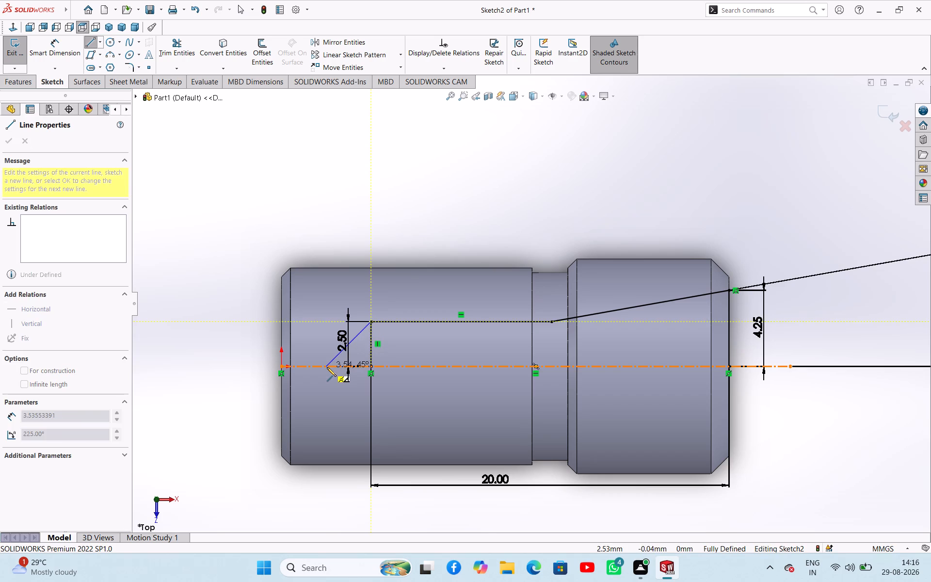
{"action": "left_click", "coordinate": [327, 367]}
{"action": "right_click", "coordinate": [236, 293]}
{"action": "left_click", "coordinate": [245, 300]}
Dimension the angle between the diagonal line and the centerline at 45 degrees.
{"action": "right_click_drag", "start_coordinate": [282, 246], "coordinate": [302, 199]}
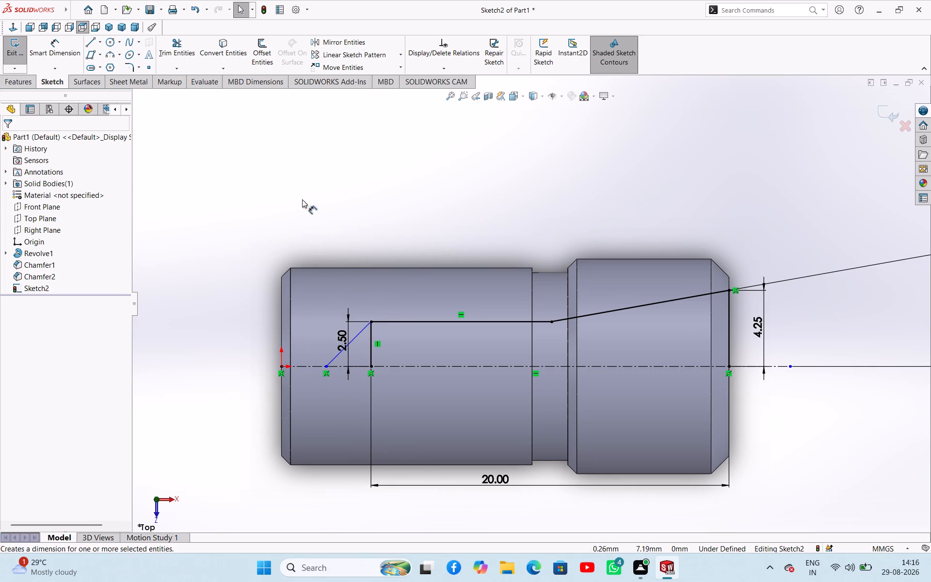
{"action": "right_click_drag", "start_coordinate": [302, 199], "coordinate": [308, 174]}
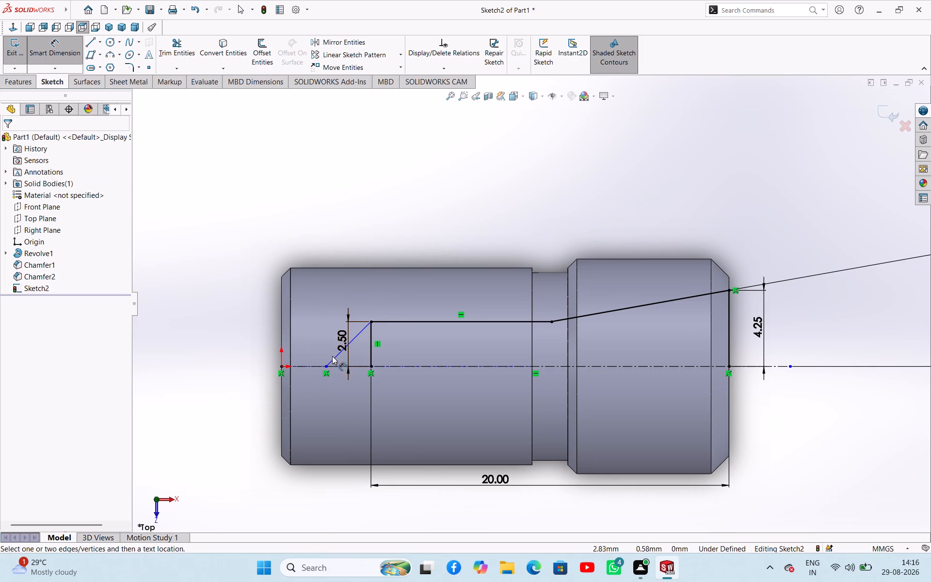
{"action": "left_click", "coordinate": [331, 362]}
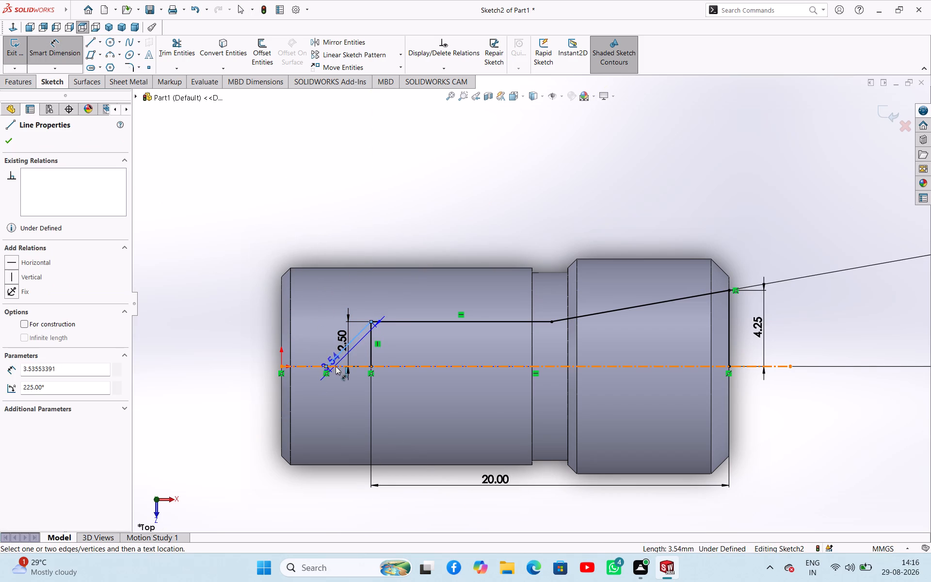
{"action": "left_click", "coordinate": [336, 366]}
{"action": "left_click", "coordinate": [367, 353]}
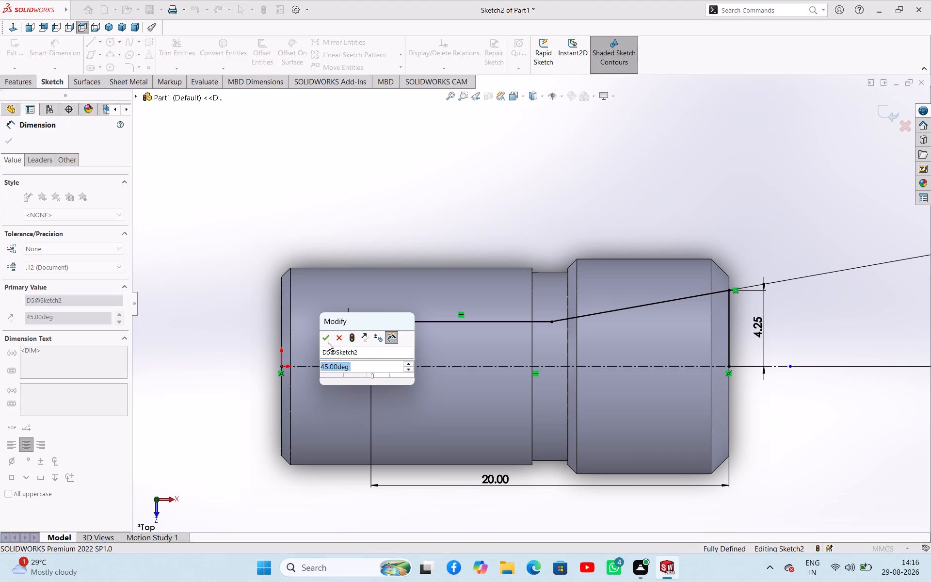
{"action": "left_click", "coordinate": [328, 340]}
{"action": "left_click", "coordinate": [257, 323]}
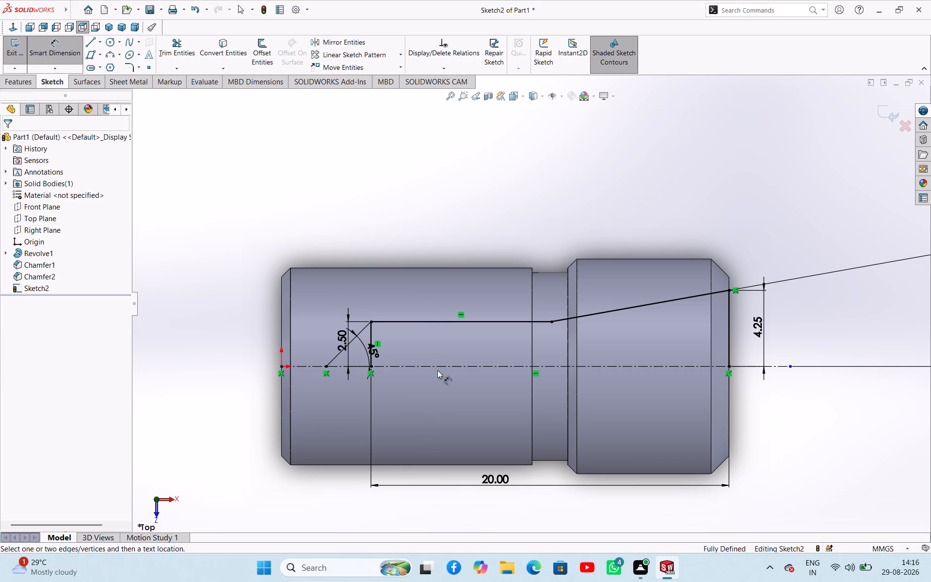
Sketch a 22.5 mm horizontal line along the centerline from the diagonal line's lower end to the larger end face.
{"action": "left_click", "coordinate": [90, 40]}
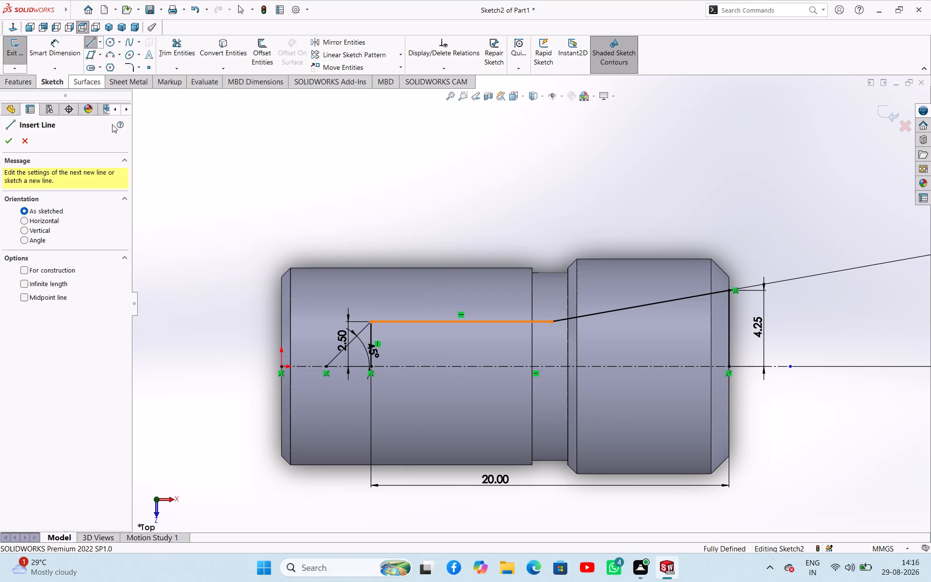
{"action": "left_click", "coordinate": [326, 369]}
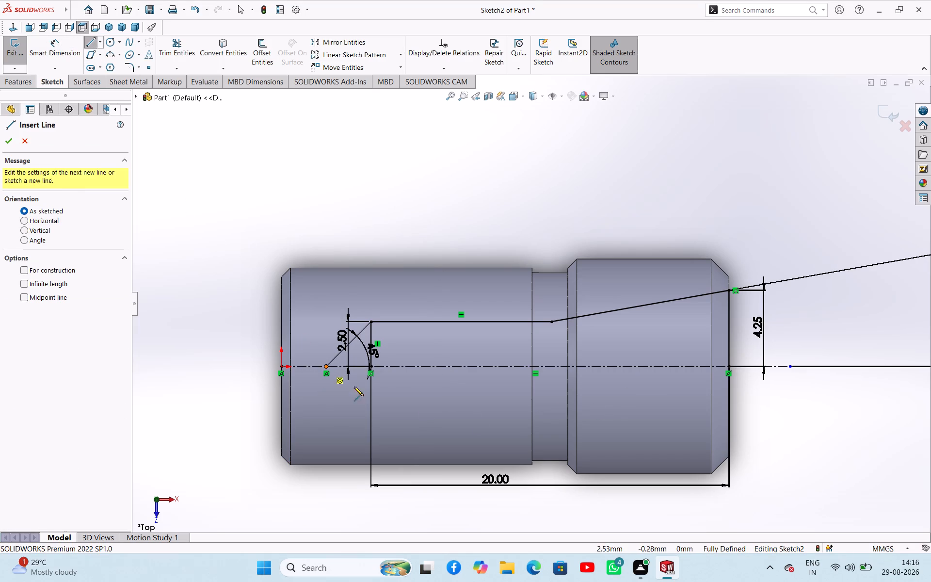
{"action": "left_click", "coordinate": [730, 367]}
{"action": "right_click", "coordinate": [754, 395]}
{"action": "left_click", "coordinate": [759, 401]}
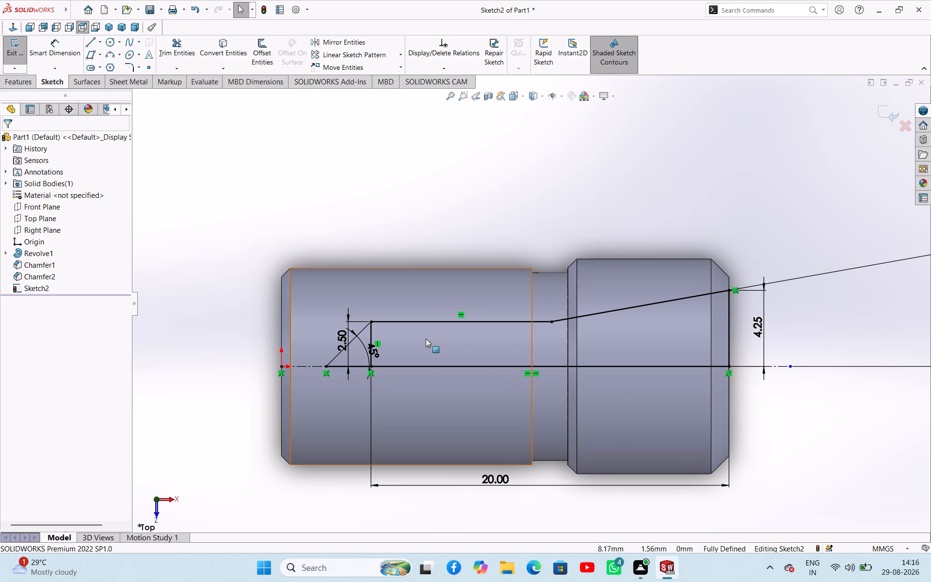
Delete the inner vertical line between the diagonal line's upper end and the centerline.
{"action": "left_click", "coordinate": [371, 332]}
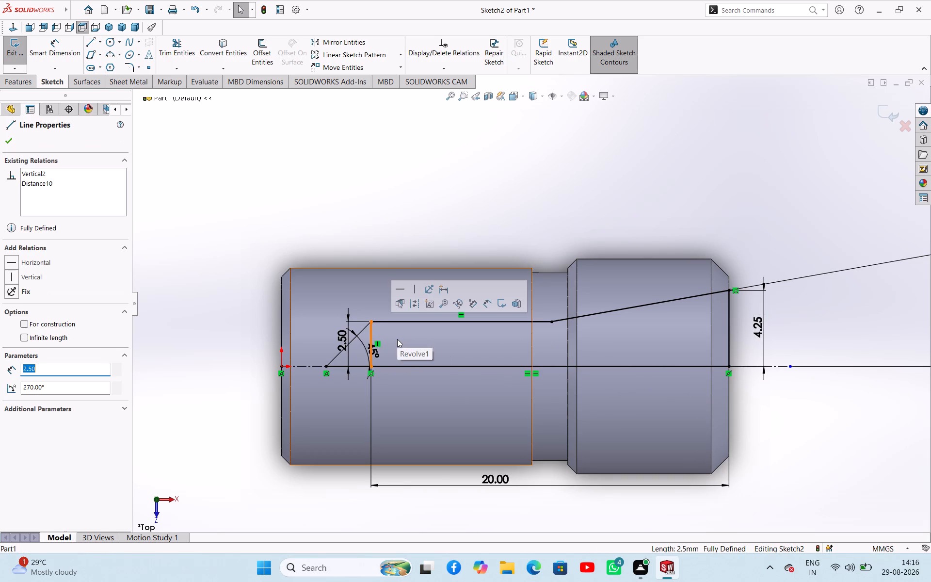
{"action": "key", "text": "Delete"}
{"action": "left_click", "coordinate": [408, 284]}
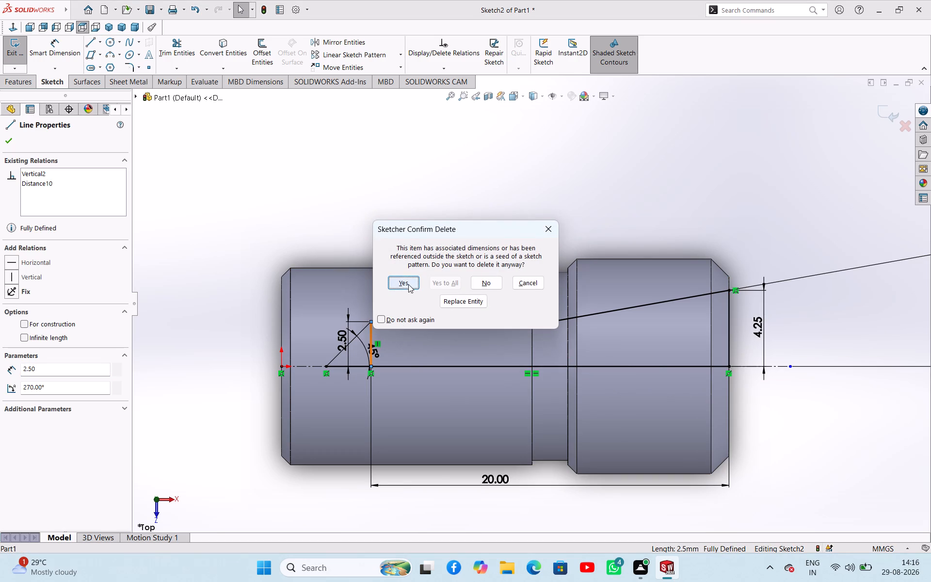
Dimension the distance between the upper horizontal profile line and the line along the axis at 2.5 mm.
{"action": "right_click_drag", "start_coordinate": [456, 225], "coordinate": [468, 174]}
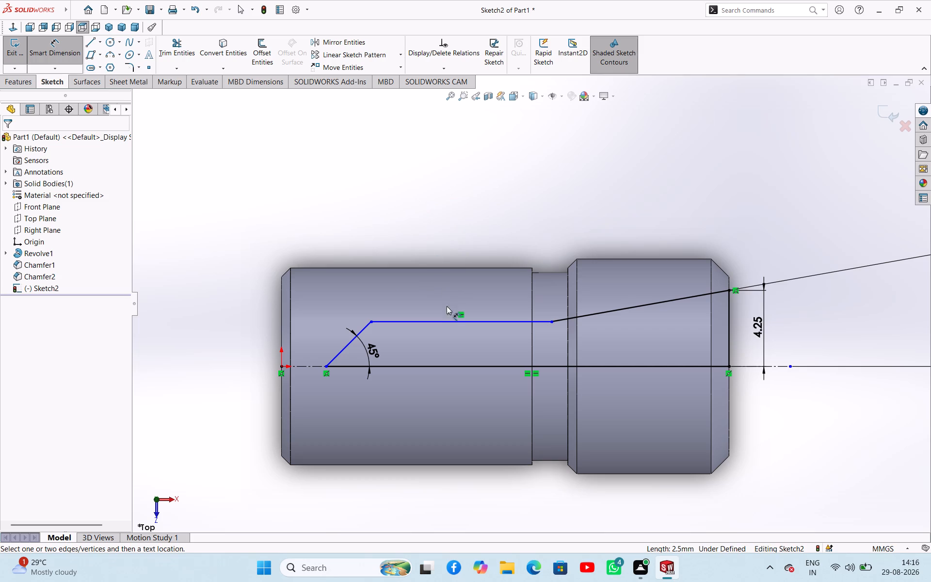
{"action": "left_click", "coordinate": [447, 322]}
{"action": "left_click_drag", "start_coordinate": [444, 365], "coordinate": [449, 364]}
{"action": "left_click", "coordinate": [459, 344]}
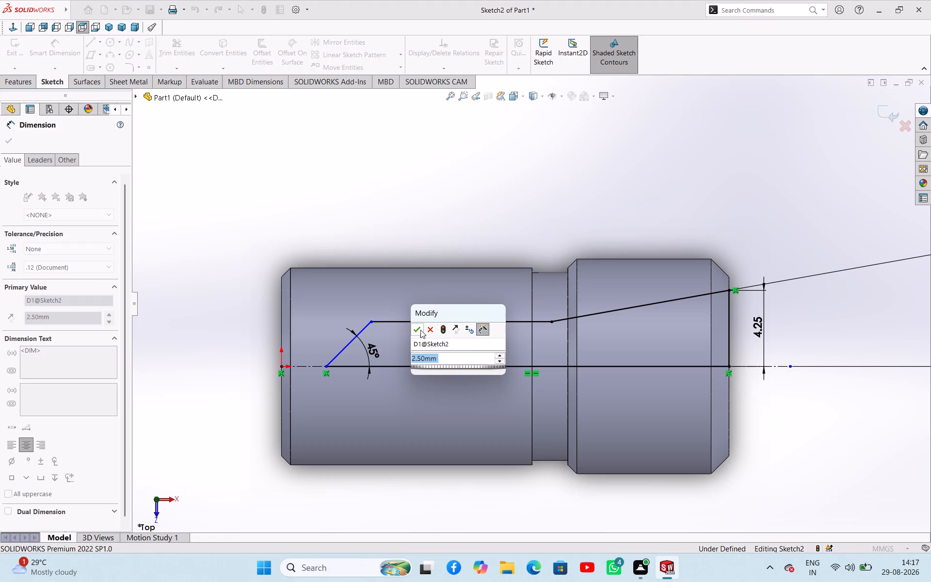
{"action": "left_click", "coordinate": [417, 329]}
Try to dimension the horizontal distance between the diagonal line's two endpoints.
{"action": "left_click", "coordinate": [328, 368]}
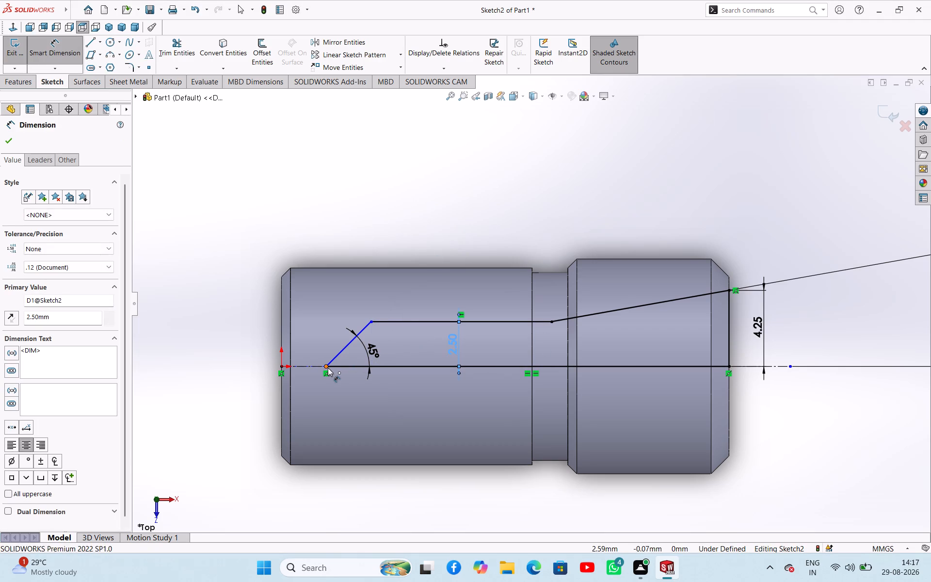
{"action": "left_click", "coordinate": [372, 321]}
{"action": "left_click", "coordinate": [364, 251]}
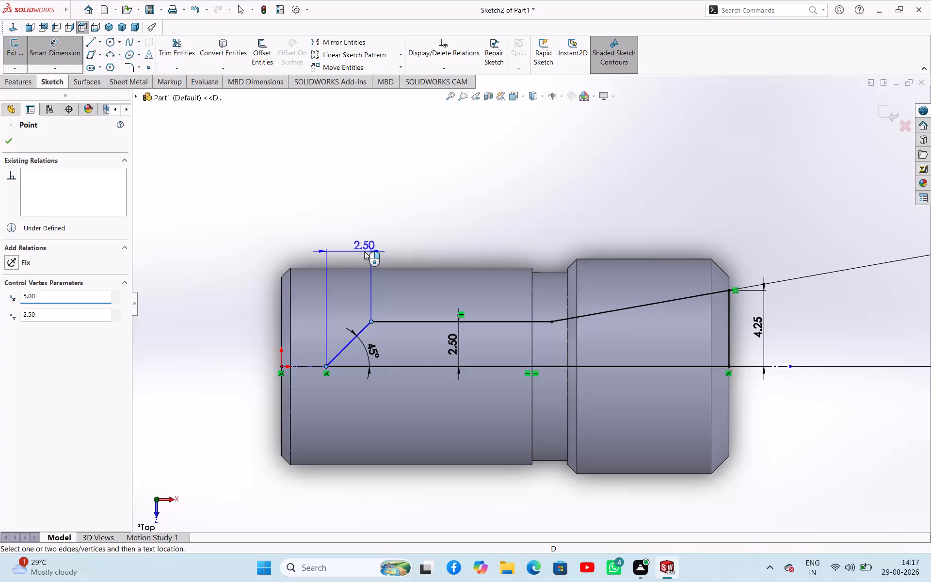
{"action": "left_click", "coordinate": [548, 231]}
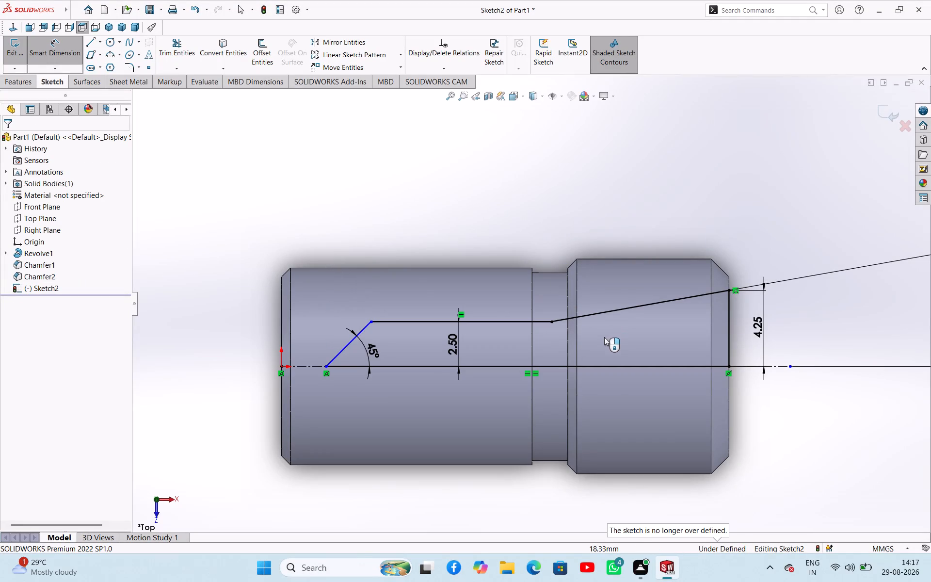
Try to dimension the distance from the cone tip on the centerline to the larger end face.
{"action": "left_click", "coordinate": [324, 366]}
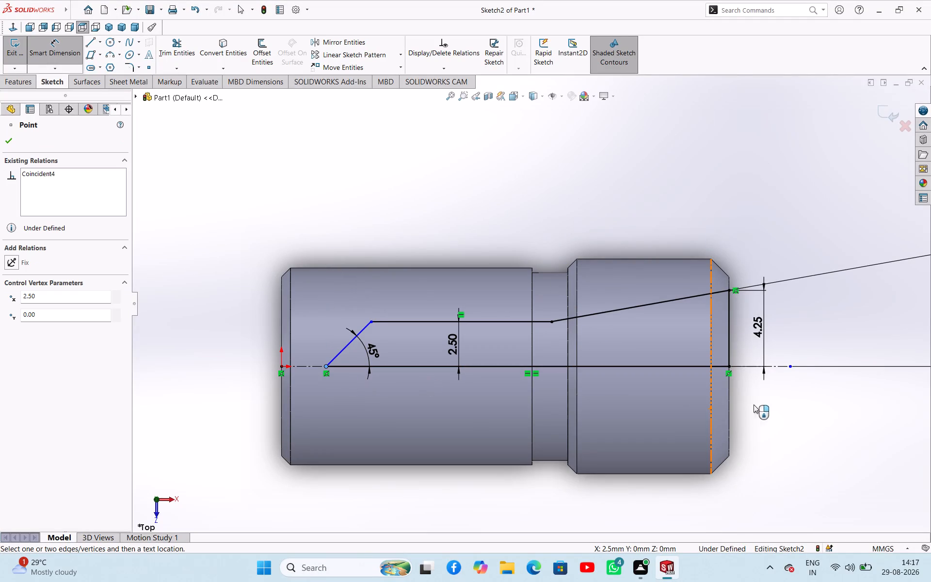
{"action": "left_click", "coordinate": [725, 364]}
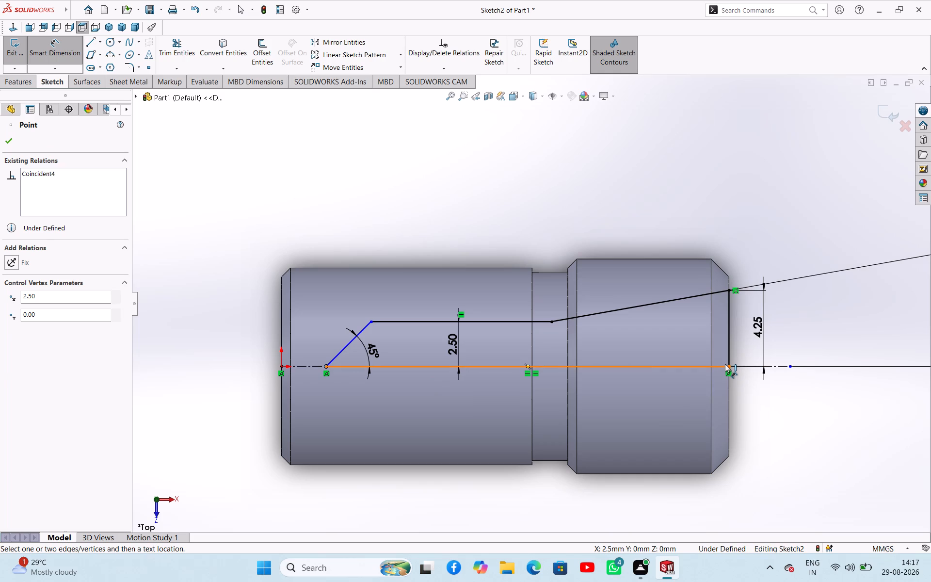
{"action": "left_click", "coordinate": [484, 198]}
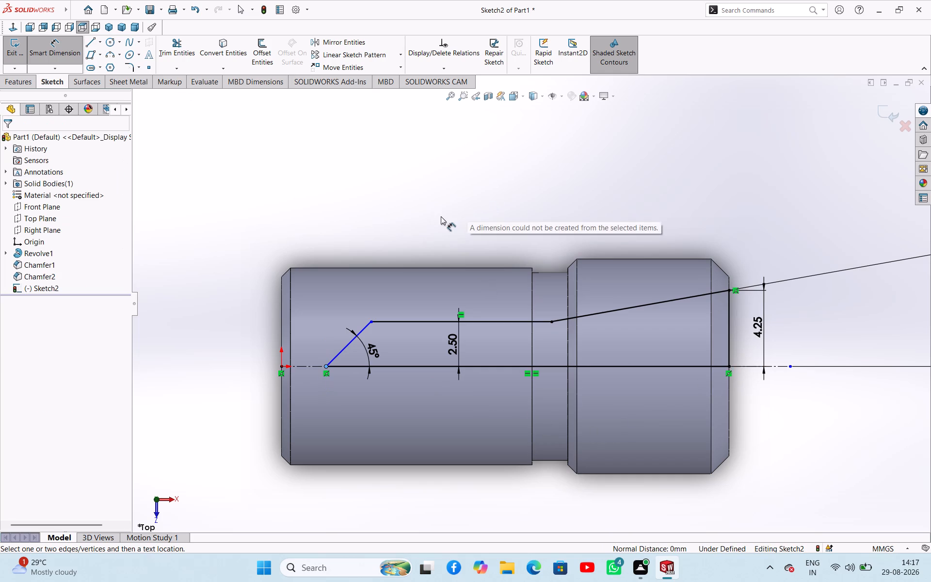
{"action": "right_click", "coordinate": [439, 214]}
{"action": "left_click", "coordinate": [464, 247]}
Dimension the horizontal distance from the cone tip to the profile's corner on the larger end face at 22.5 mm.
{"action": "right_click_drag", "start_coordinate": [460, 247], "coordinate": [478, 210]}
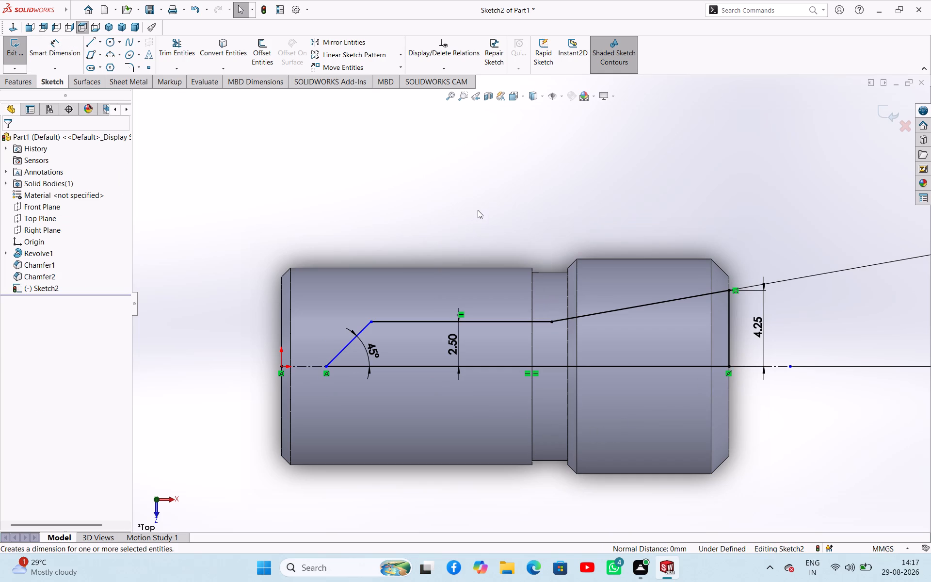
{"action": "right_click_drag", "start_coordinate": [478, 210], "coordinate": [491, 194]}
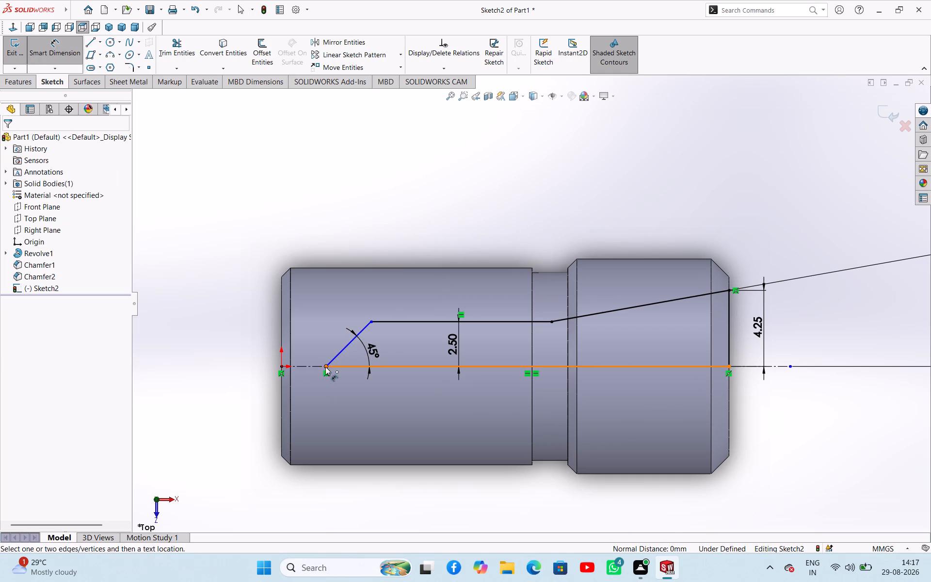
{"action": "left_click", "coordinate": [325, 367]}
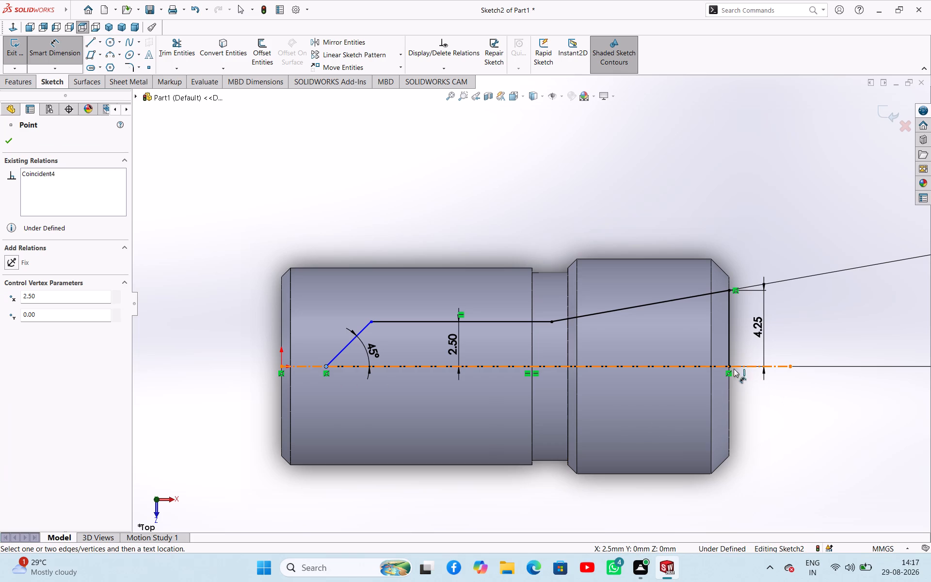
{"action": "left_click", "coordinate": [730, 369]}
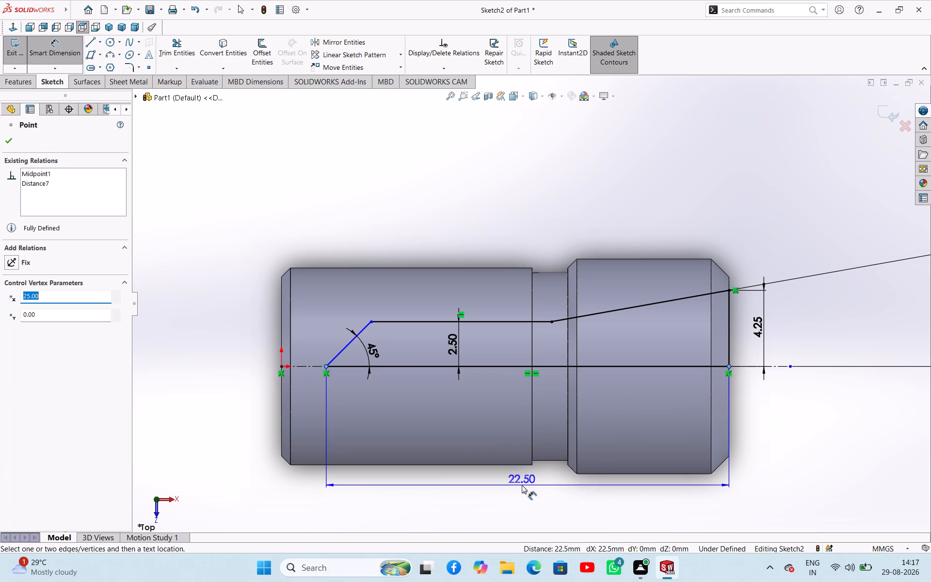
{"action": "left_click", "coordinate": [522, 485]}
{"action": "left_click", "coordinate": [476, 466]}
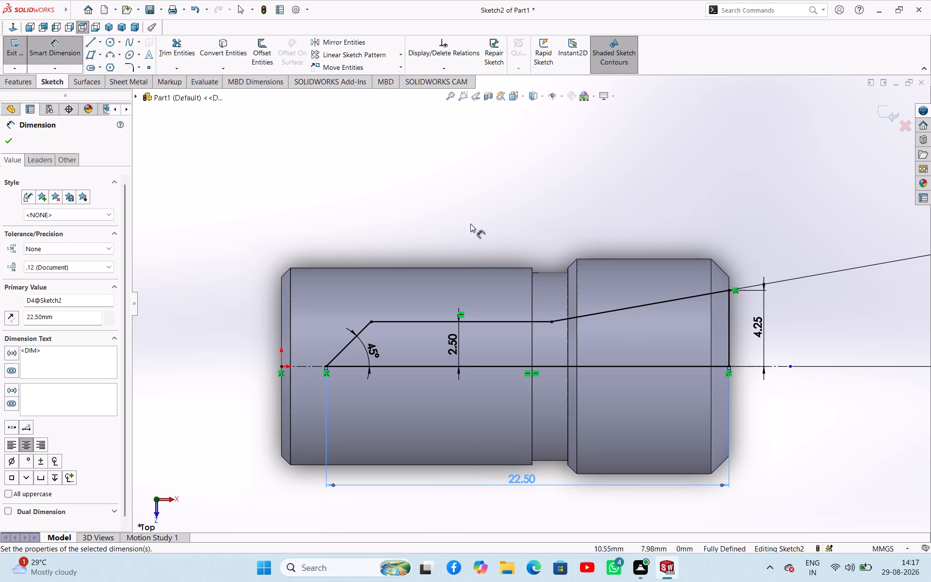
{"action": "left_click", "coordinate": [10, 144]}
Exit the sketch and make a 360-degree revolved cut of the bore profile about the centerline.
{"action": "left_click", "coordinate": [6, 60]}
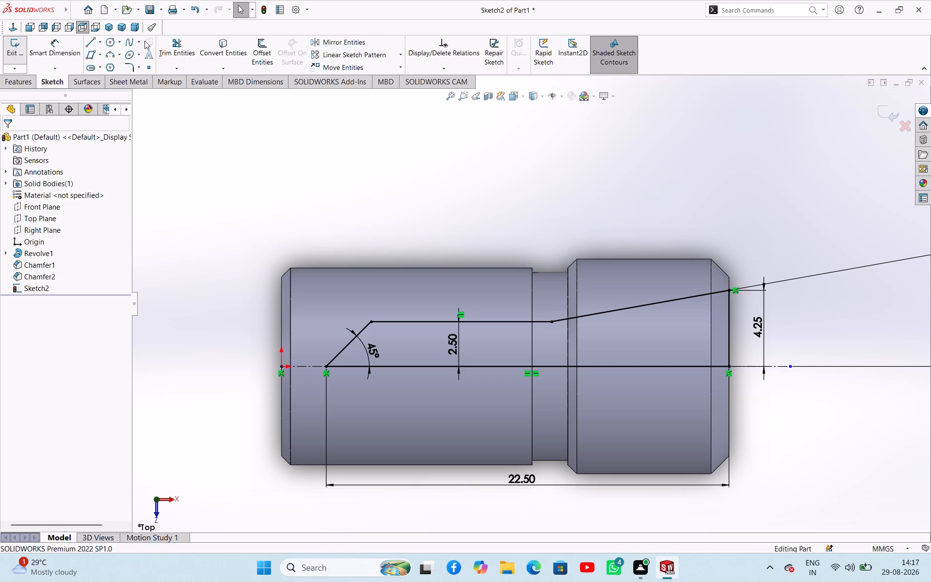
{"action": "left_click", "coordinate": [235, 49]}
{"action": "middle_click_drag", "start_coordinate": [459, 182], "coordinate": [428, 181]}
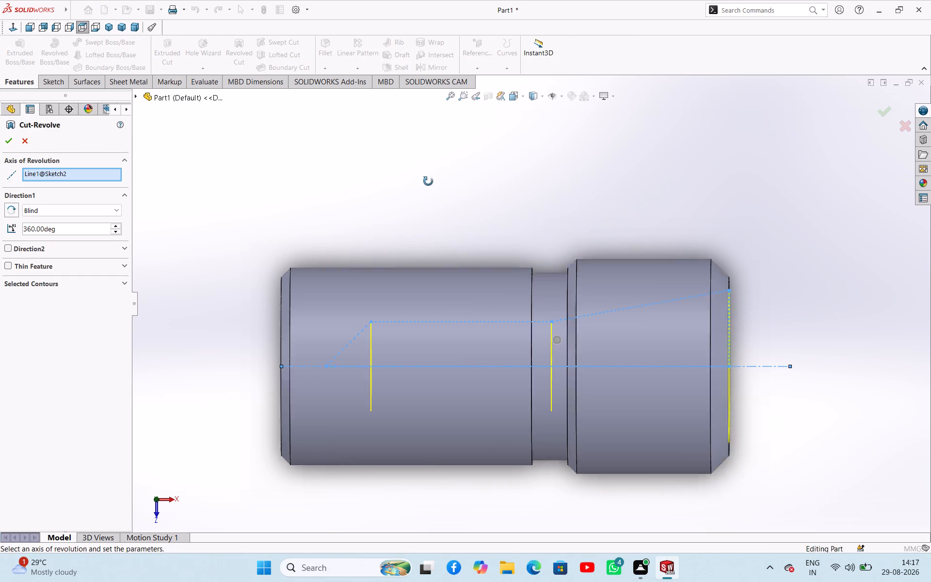
{"action": "middle_click_drag", "start_coordinate": [428, 181], "coordinate": [372, 173]}
{"action": "left_click", "coordinate": [6, 139]}
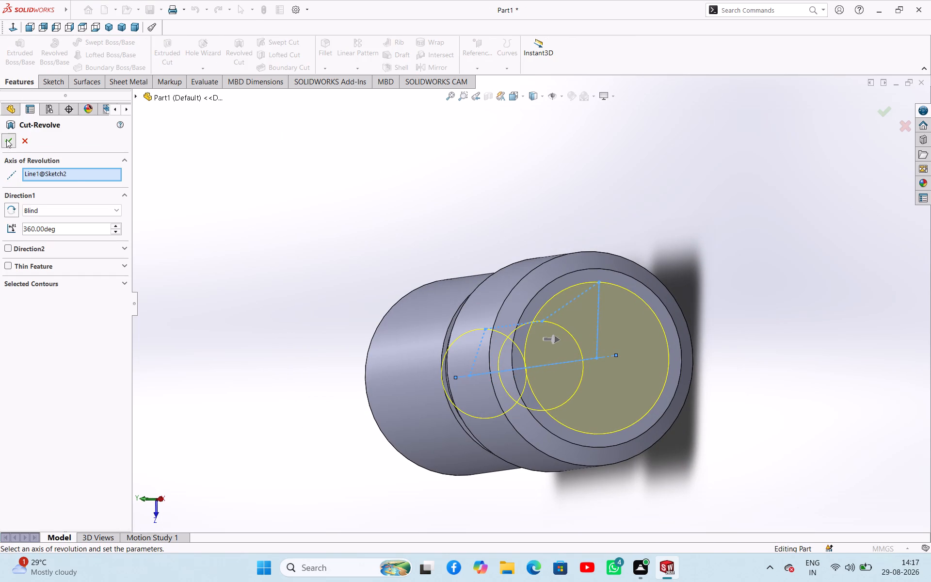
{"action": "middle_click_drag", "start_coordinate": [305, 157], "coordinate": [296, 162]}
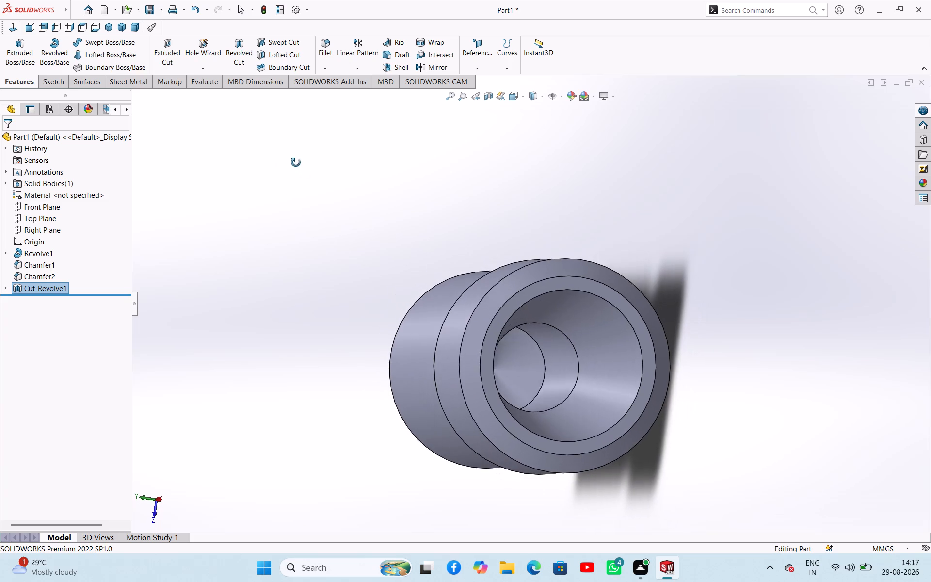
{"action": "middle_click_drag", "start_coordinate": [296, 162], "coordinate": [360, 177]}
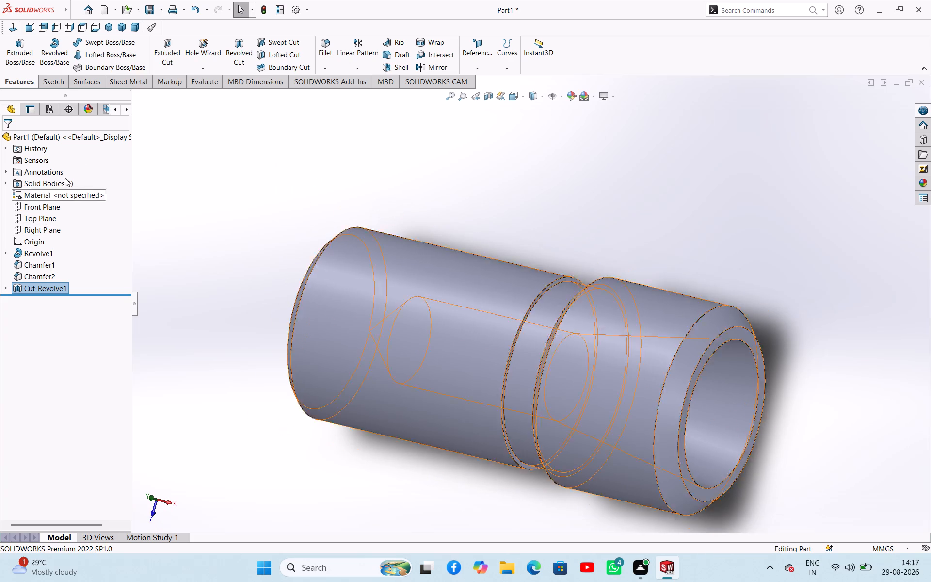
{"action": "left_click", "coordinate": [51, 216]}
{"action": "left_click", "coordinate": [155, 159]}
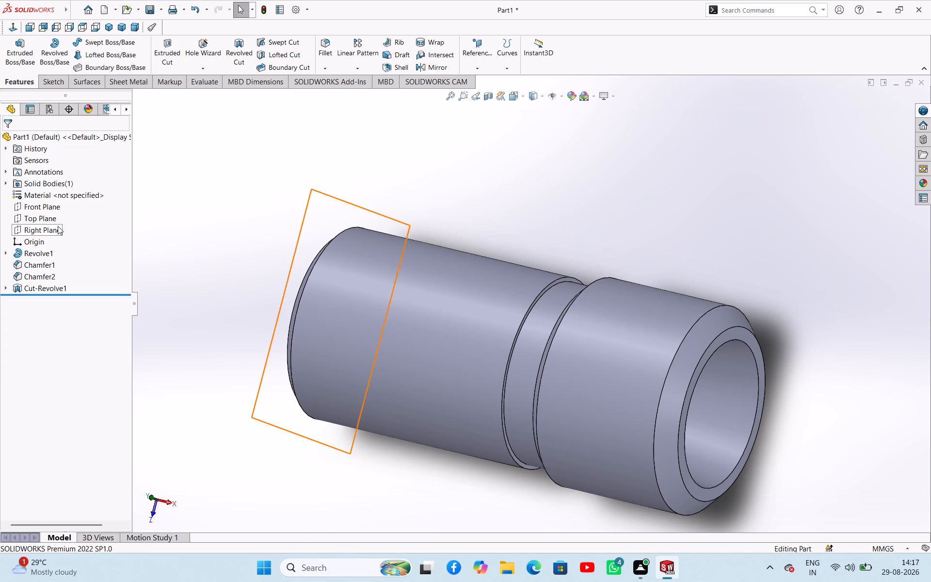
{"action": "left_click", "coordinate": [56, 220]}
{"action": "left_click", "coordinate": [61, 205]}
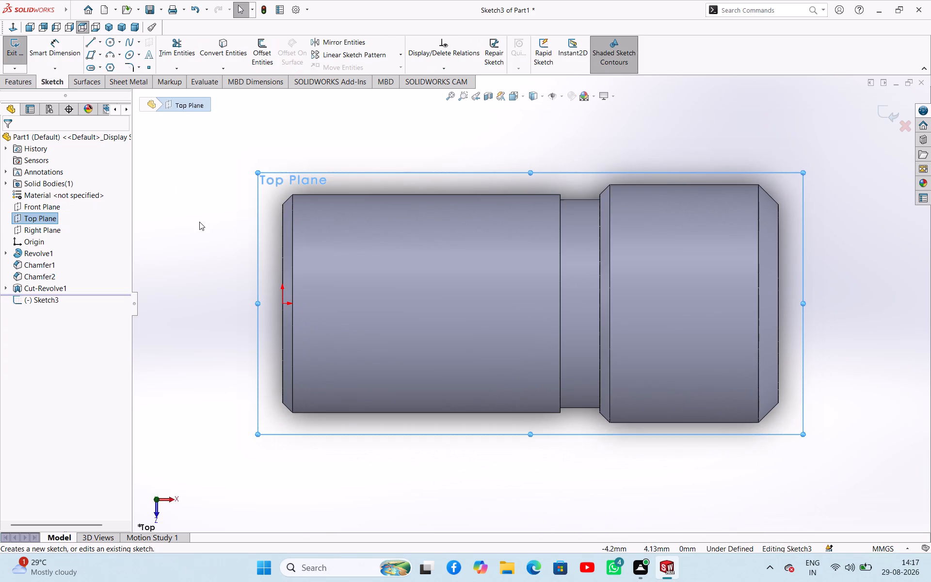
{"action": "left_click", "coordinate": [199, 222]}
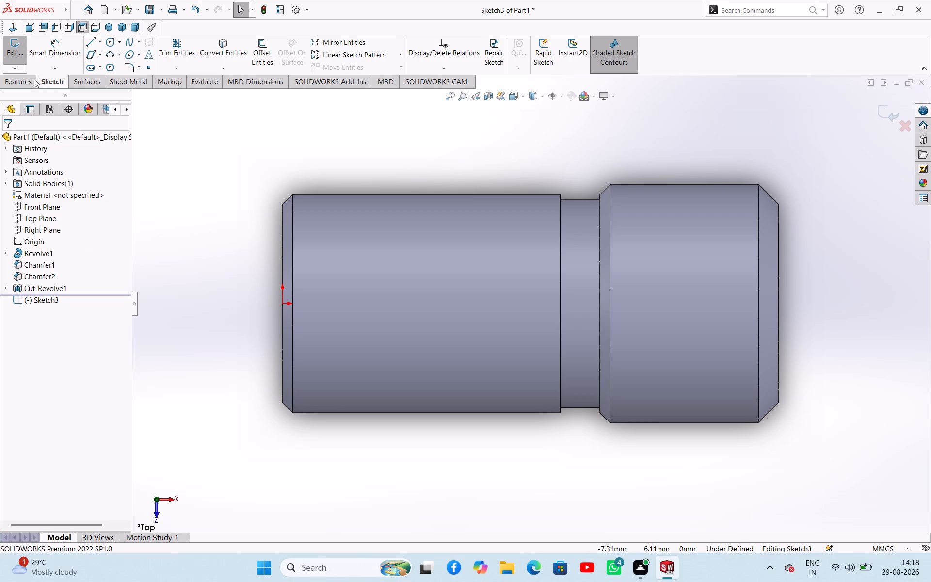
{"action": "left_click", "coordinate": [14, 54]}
Create a reference plane offset 12 mm above the Top Plane.
{"action": "left_click", "coordinate": [479, 65]}
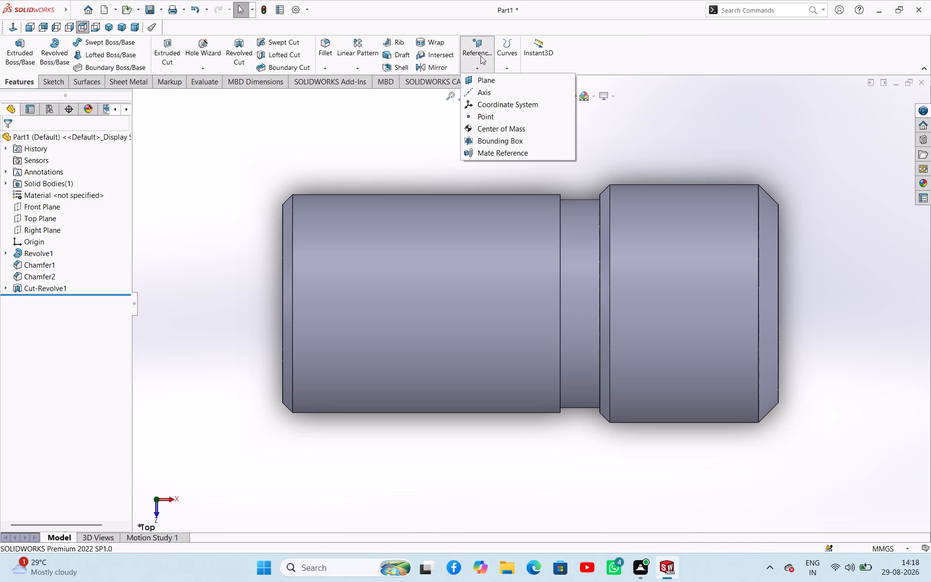
{"action": "left_click", "coordinate": [491, 81]}
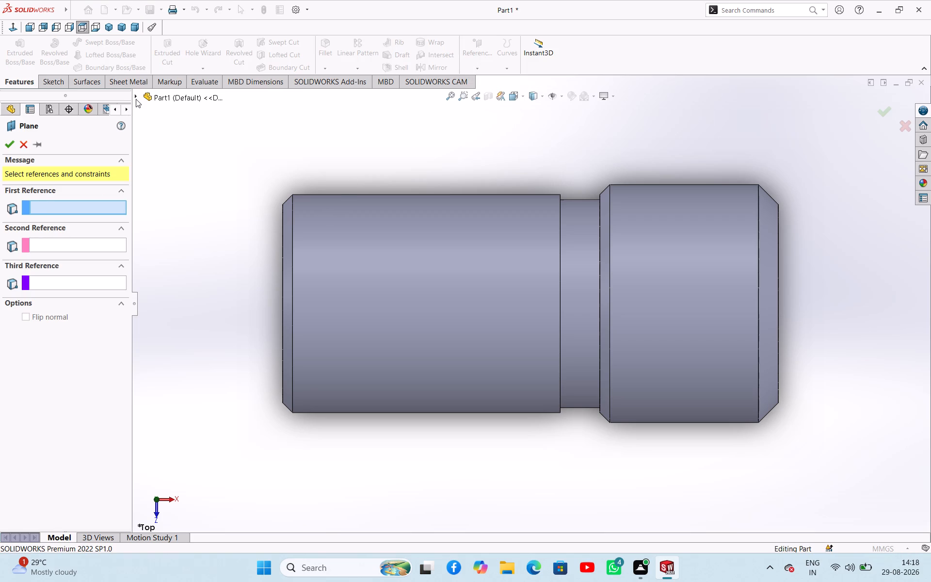
{"action": "left_click", "coordinate": [136, 98]}
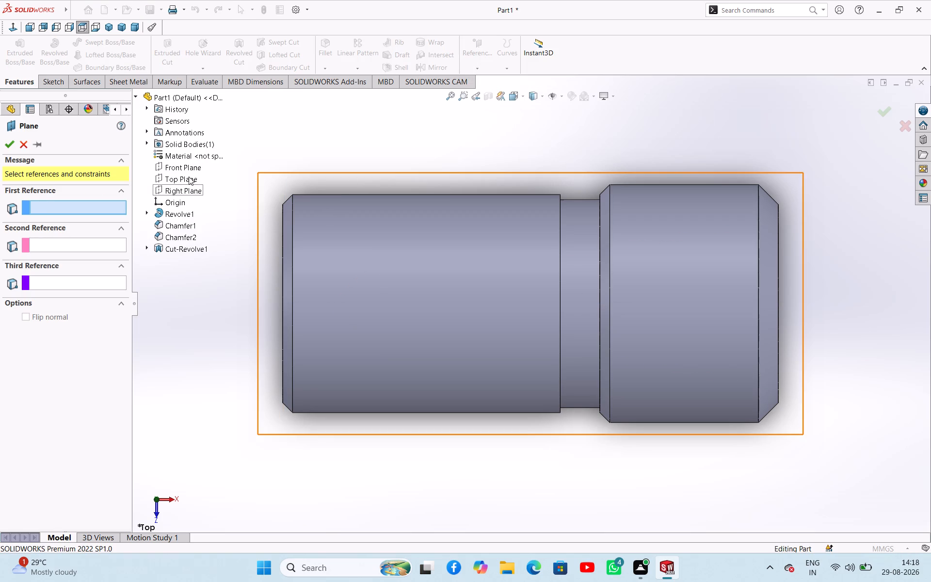
{"action": "left_click", "coordinate": [189, 177]}
{"action": "middle_click_drag", "start_coordinate": [177, 248], "coordinate": [197, 164]}
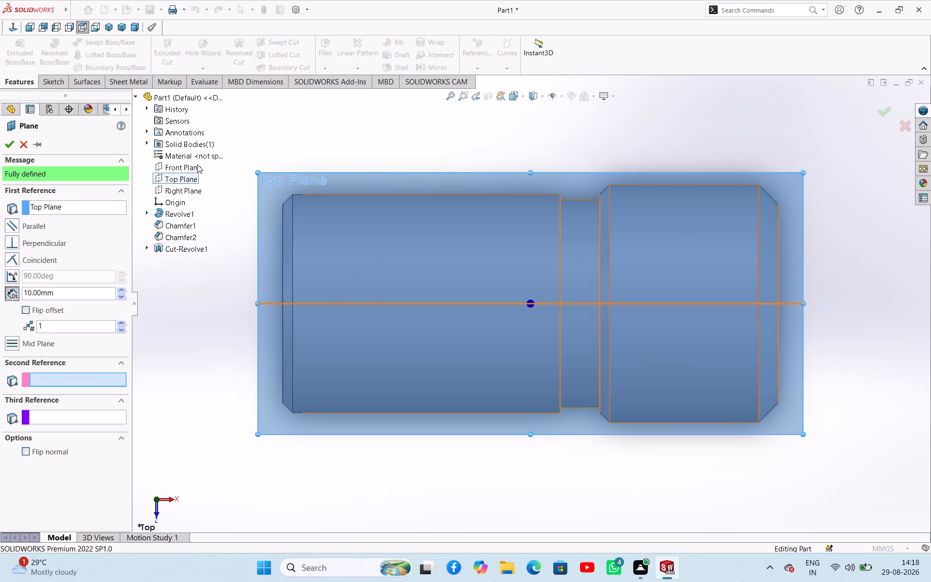
{"action": "middle_click_drag", "start_coordinate": [202, 292], "coordinate": [222, 204]}
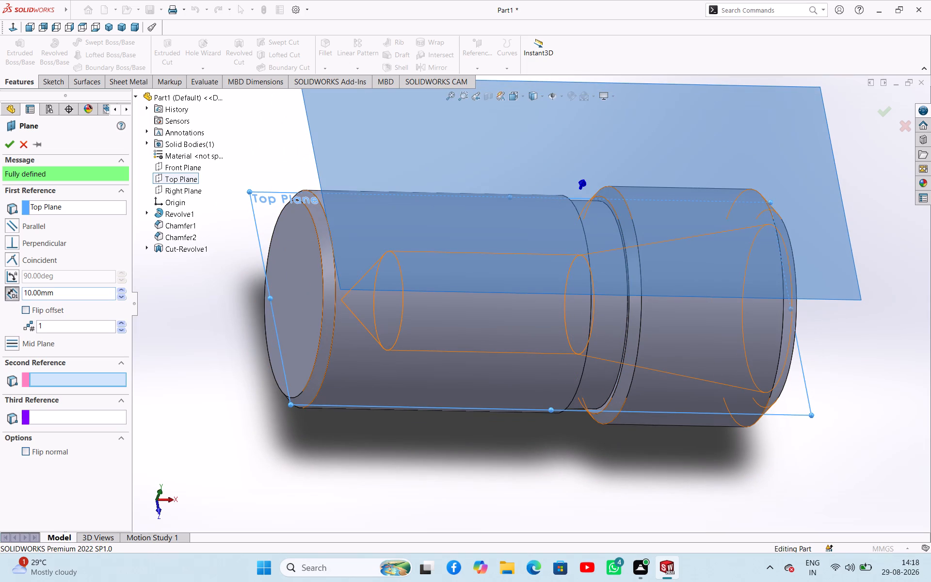
{"action": "double_click", "coordinate": [89, 296]}
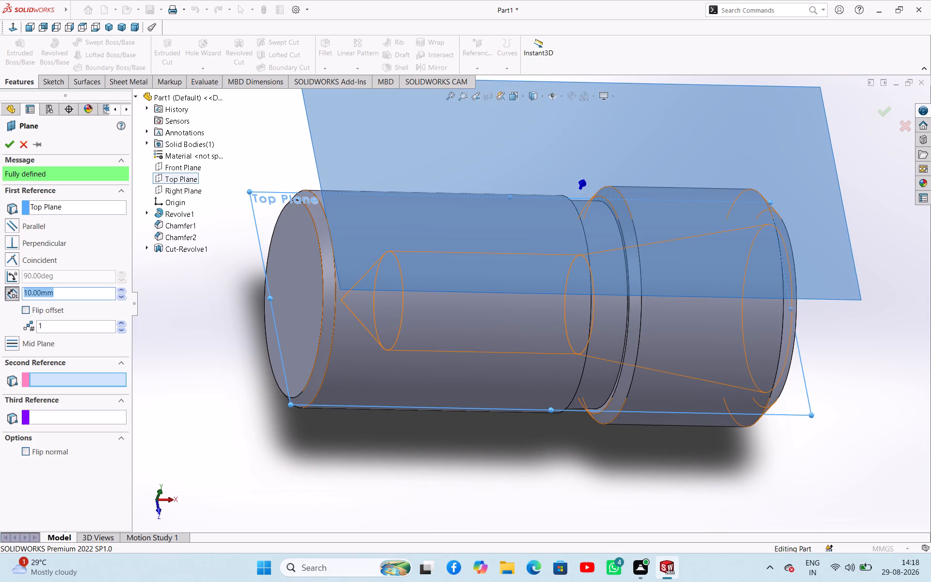
{"action": "key", "text": "1"}
{"action": "key", "text": "2"}
{"action": "key", "text": "Return"}
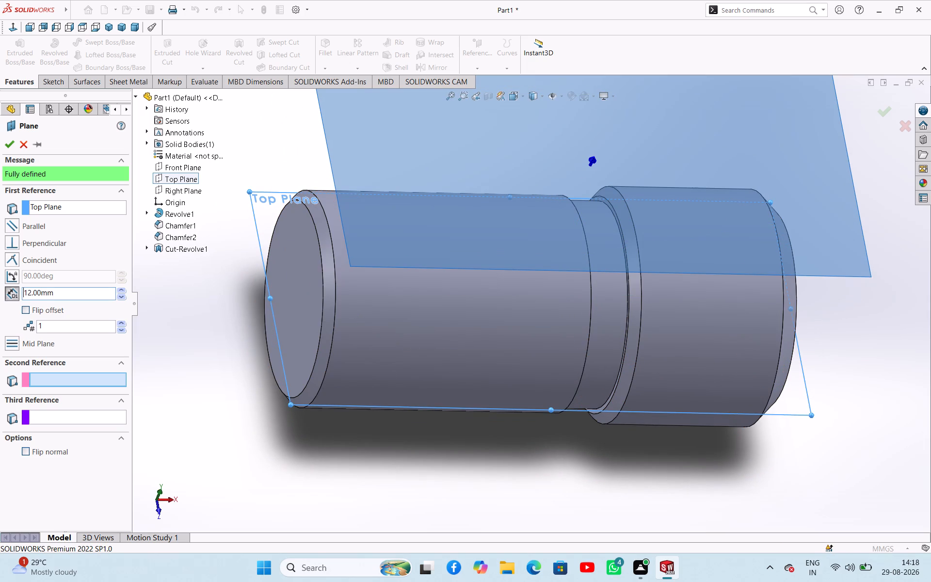
{"action": "left_click", "coordinate": [10, 144]}
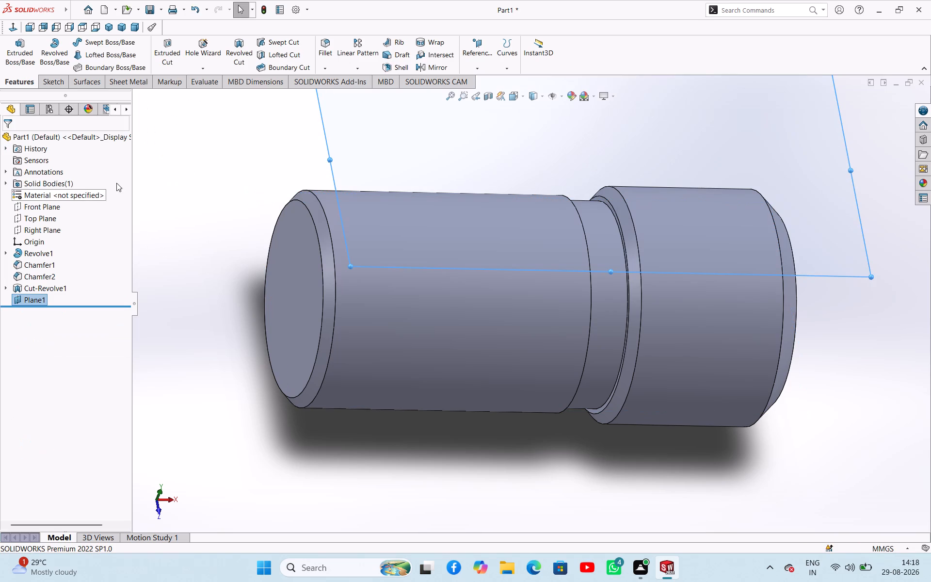
{"action": "left_click", "coordinate": [194, 187]}
Open a sketch on the offset plane and draw two concentric circles on the part's axis, about 3 mm and 4.3 mm in diameter.
{"action": "left_click", "coordinate": [342, 149]}
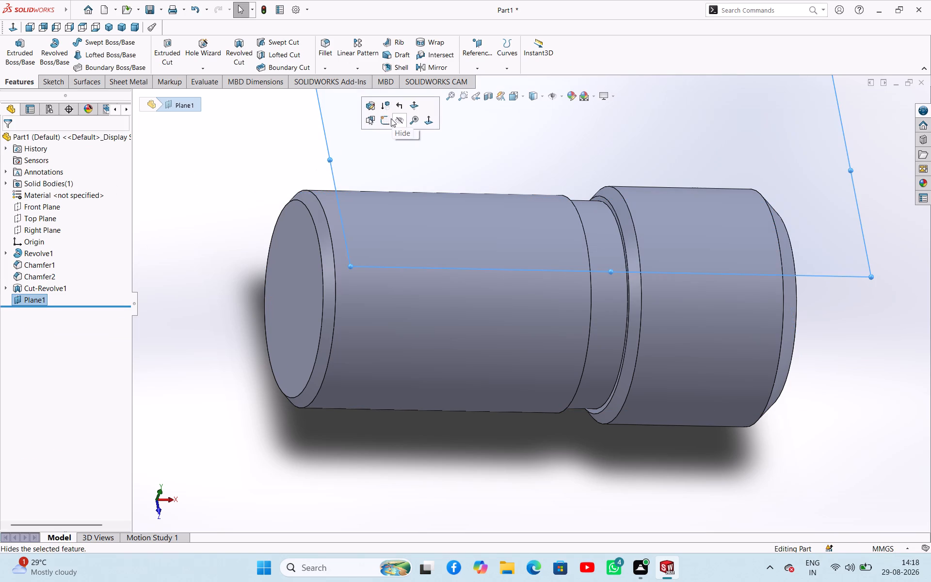
{"action": "left_click", "coordinate": [391, 118]}
{"action": "left_click", "coordinate": [233, 250]}
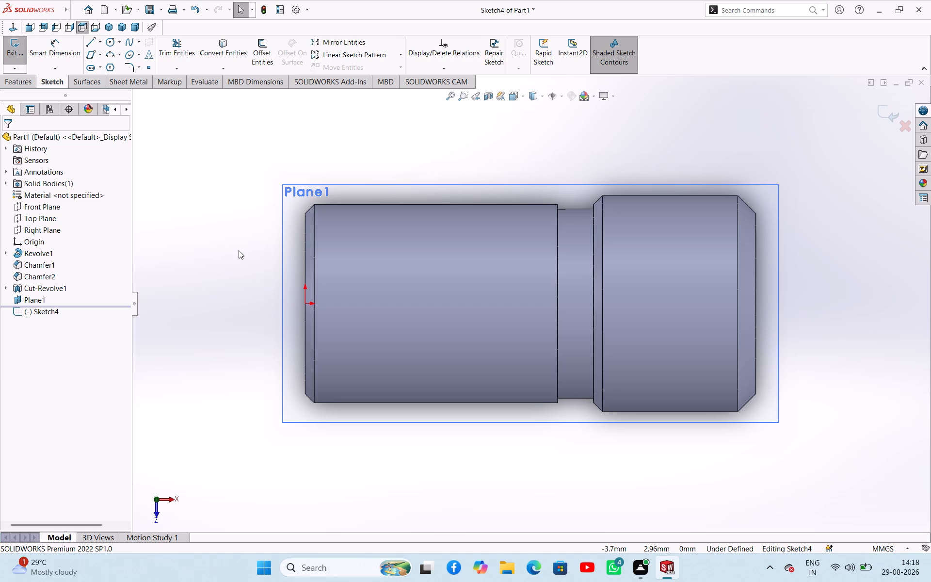
{"action": "left_click", "coordinate": [111, 44]}
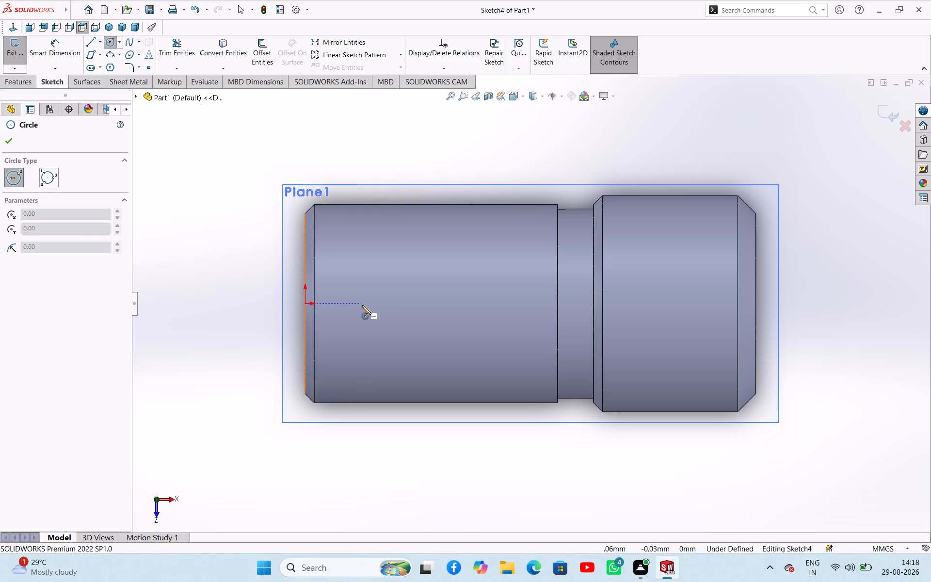
{"action": "left_click", "coordinate": [384, 304]}
{"action": "left_click", "coordinate": [392, 329]}
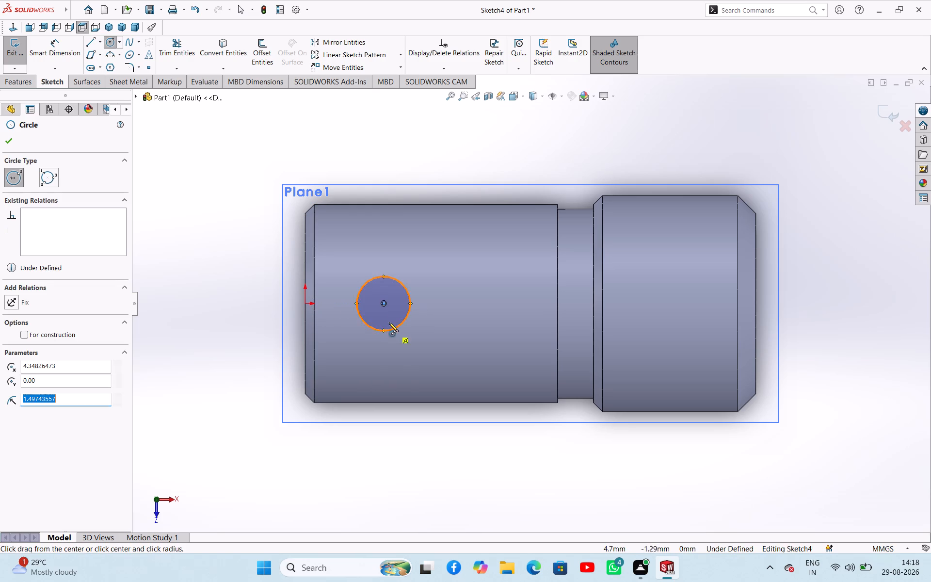
{"action": "left_click", "coordinate": [384, 305]}
{"action": "left_click", "coordinate": [402, 337]}
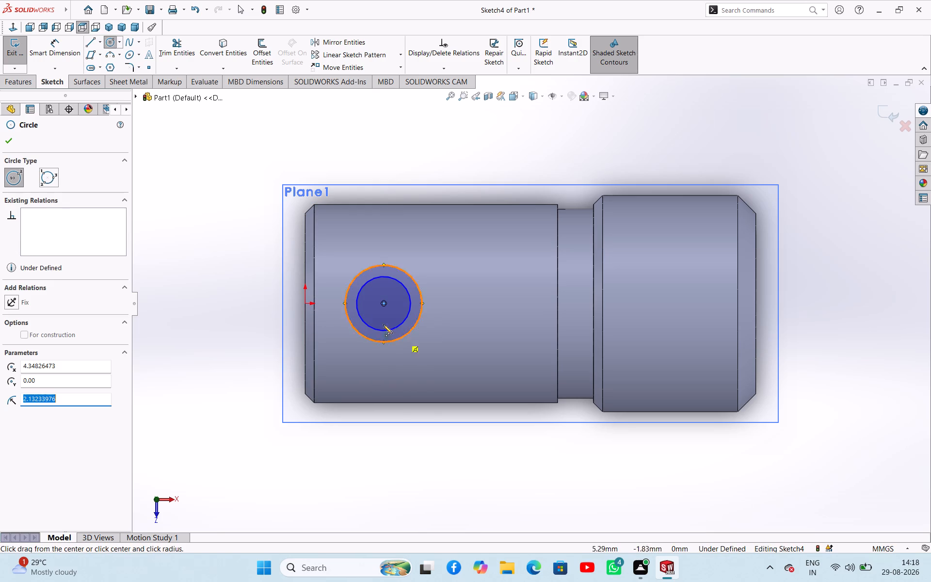
{"action": "right_click", "coordinate": [210, 271]}
{"action": "left_click", "coordinate": [234, 281]}
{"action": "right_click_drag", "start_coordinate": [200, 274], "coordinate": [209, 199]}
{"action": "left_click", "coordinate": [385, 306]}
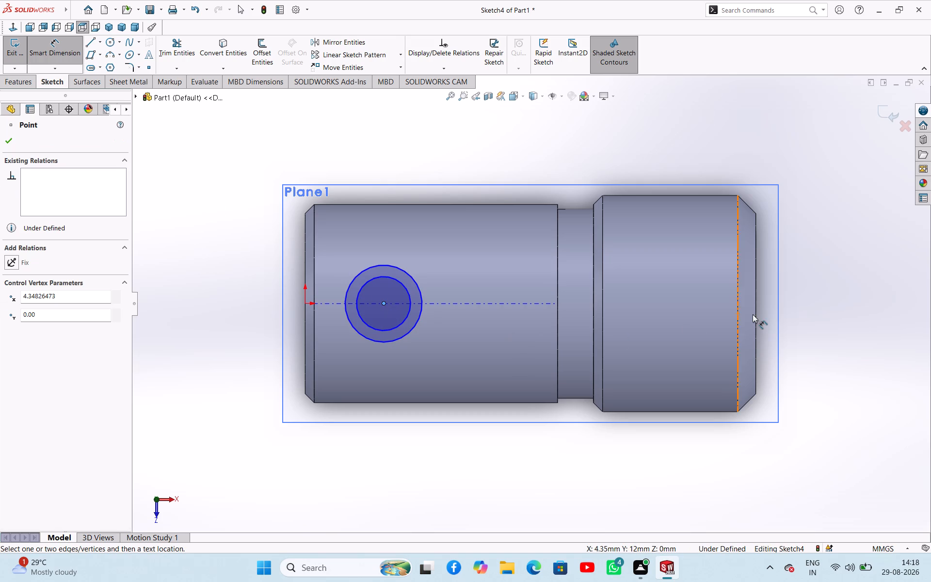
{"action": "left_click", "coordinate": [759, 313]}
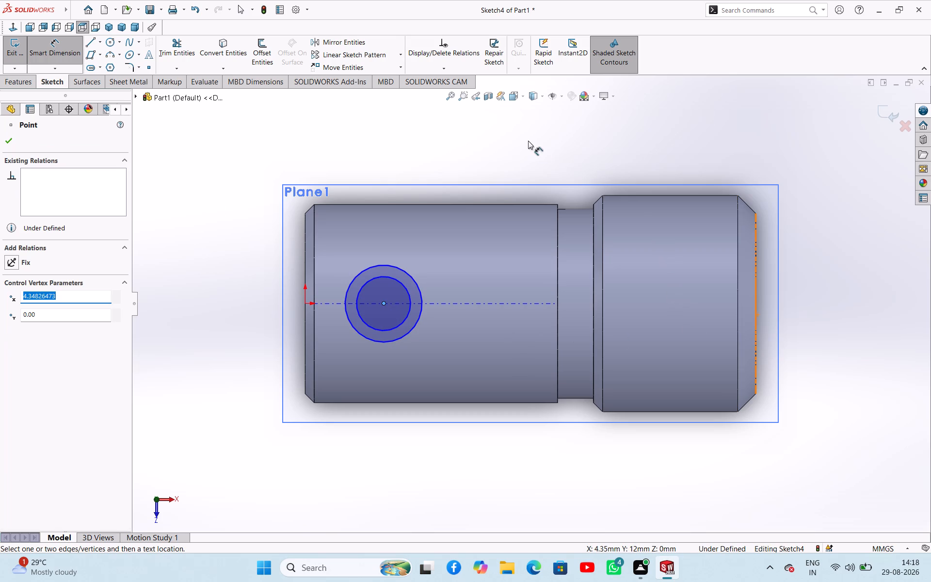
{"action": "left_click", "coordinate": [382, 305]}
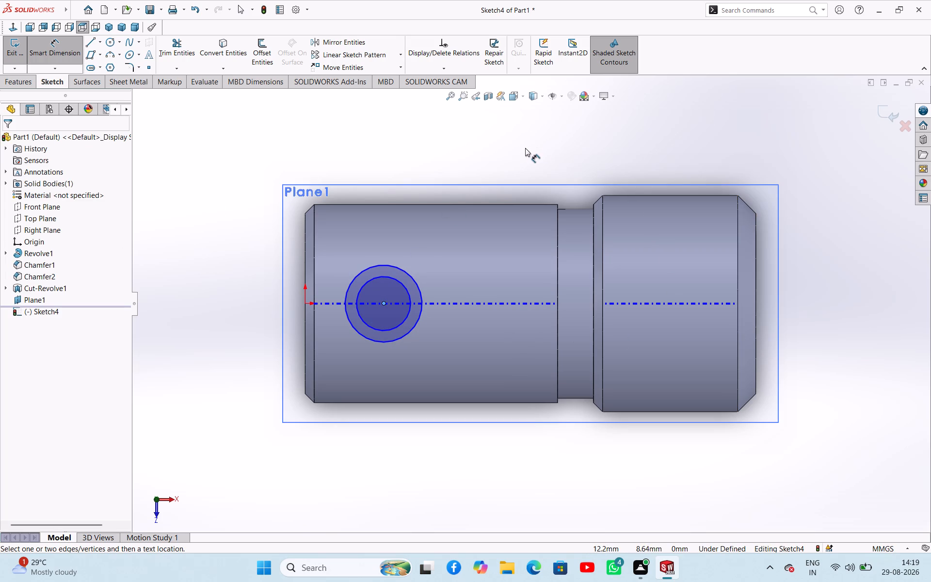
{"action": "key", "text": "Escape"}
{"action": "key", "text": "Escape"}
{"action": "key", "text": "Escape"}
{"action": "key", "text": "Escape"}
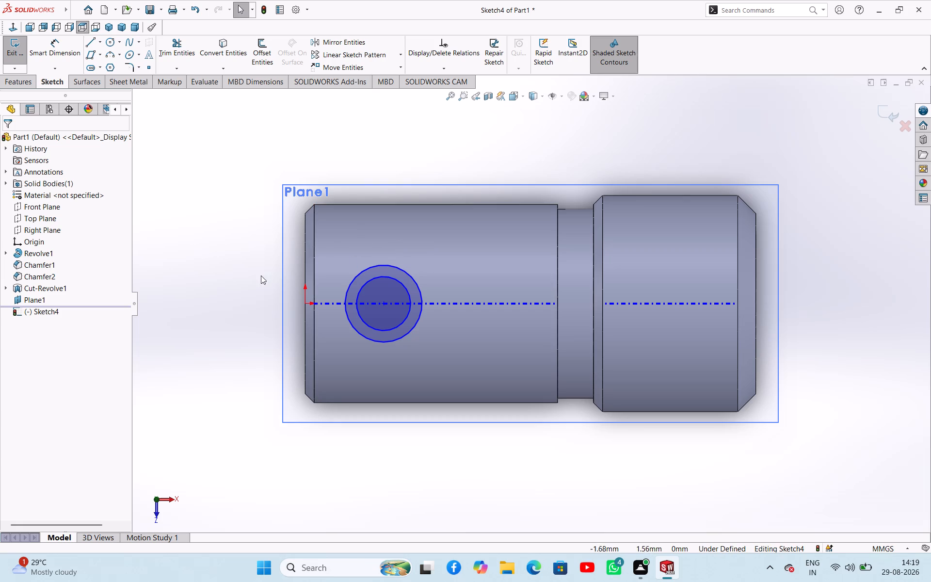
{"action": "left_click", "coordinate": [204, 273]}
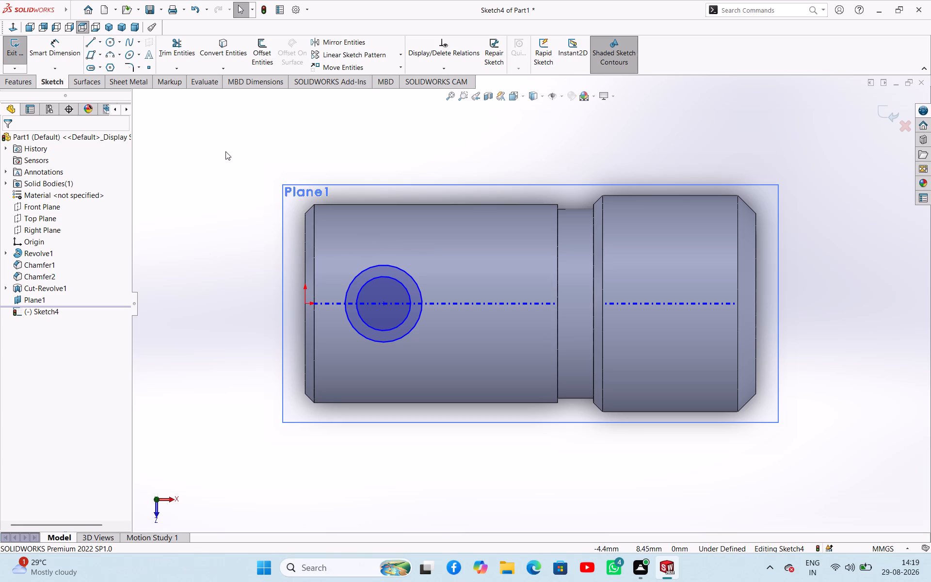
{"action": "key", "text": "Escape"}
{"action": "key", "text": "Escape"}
Dimension the horizontal distance from the circles' common centre to the larger end face's edge at 25 mm.
{"action": "right_click_drag", "start_coordinate": [228, 251], "coordinate": [237, 186]}
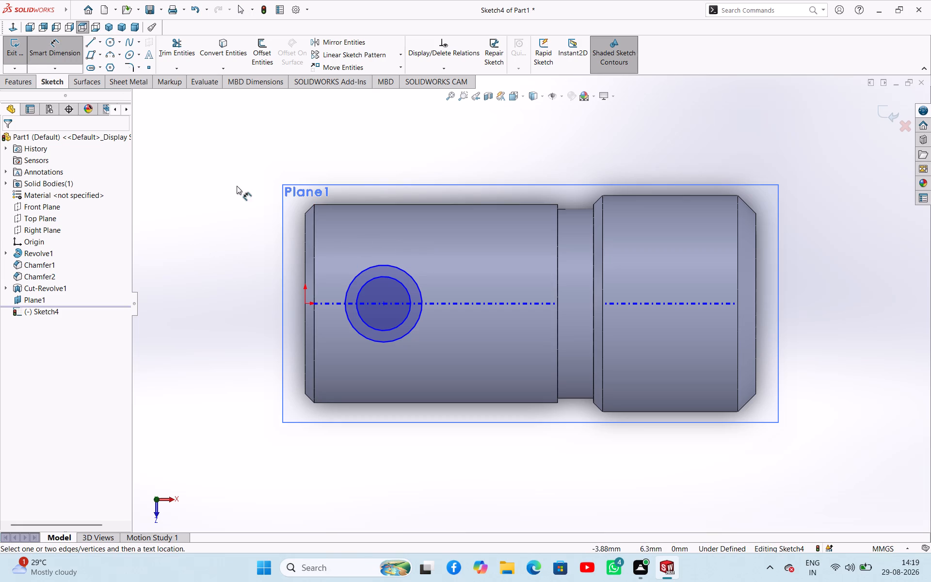
{"action": "right_click_drag", "start_coordinate": [237, 186], "coordinate": [238, 179]}
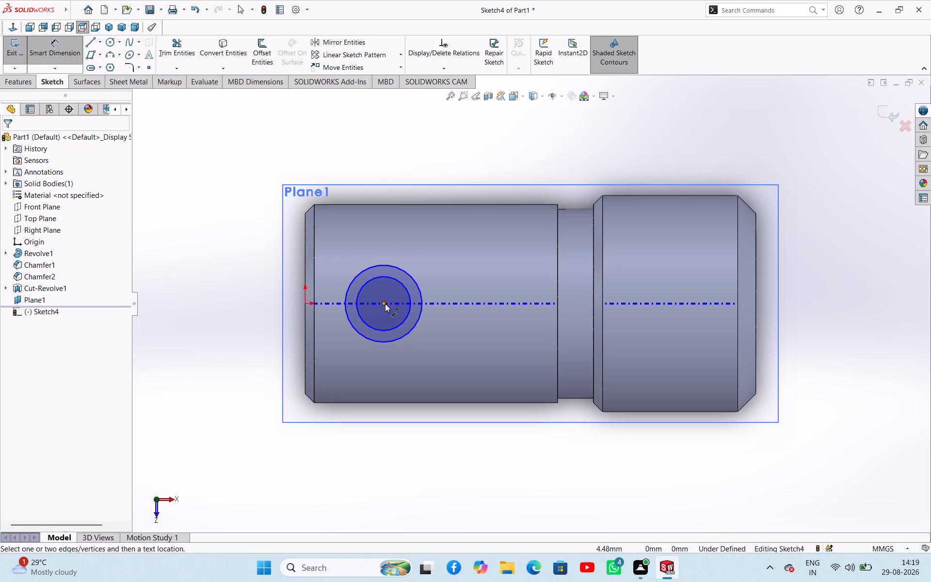
{"action": "left_click", "coordinate": [383, 304]}
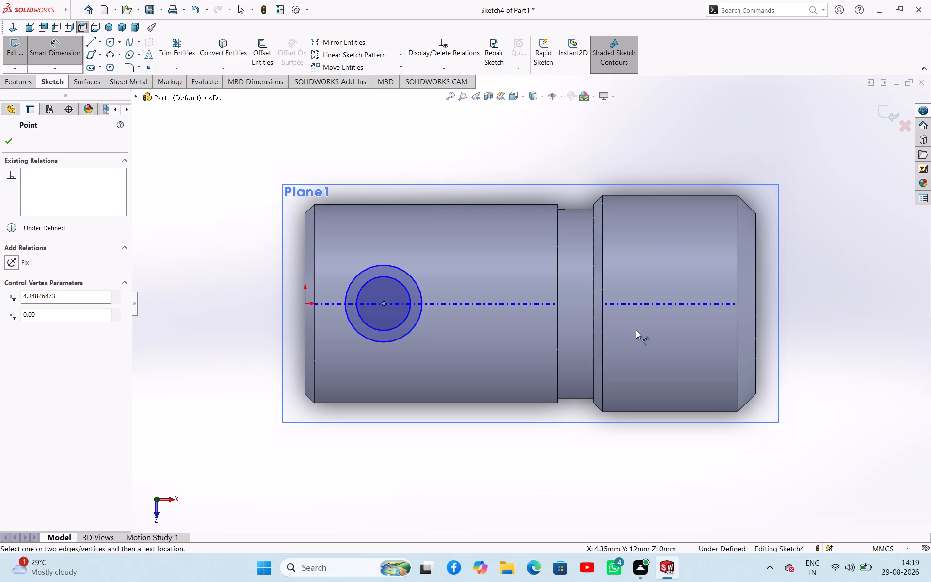
{"action": "left_click", "coordinate": [755, 367]}
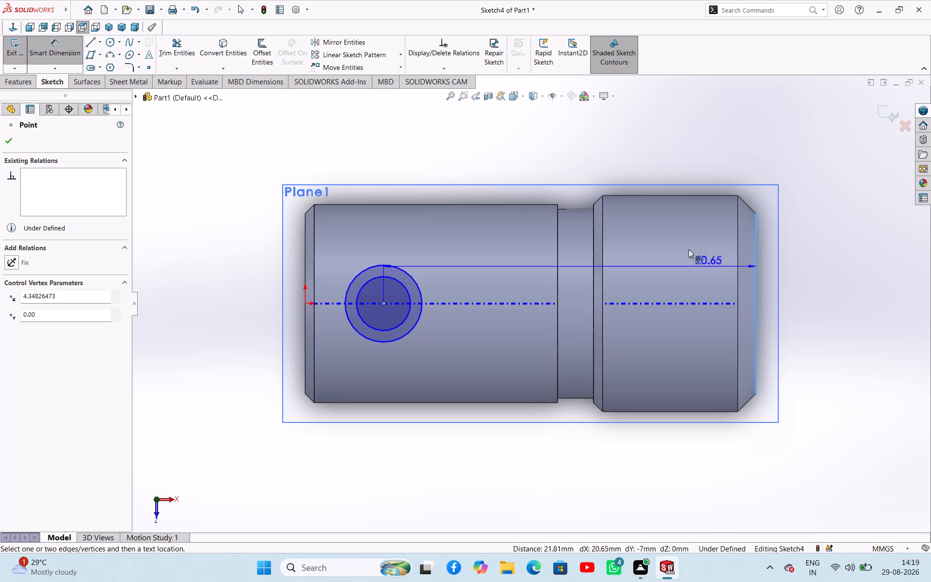
{"action": "left_click", "coordinate": [584, 156]}
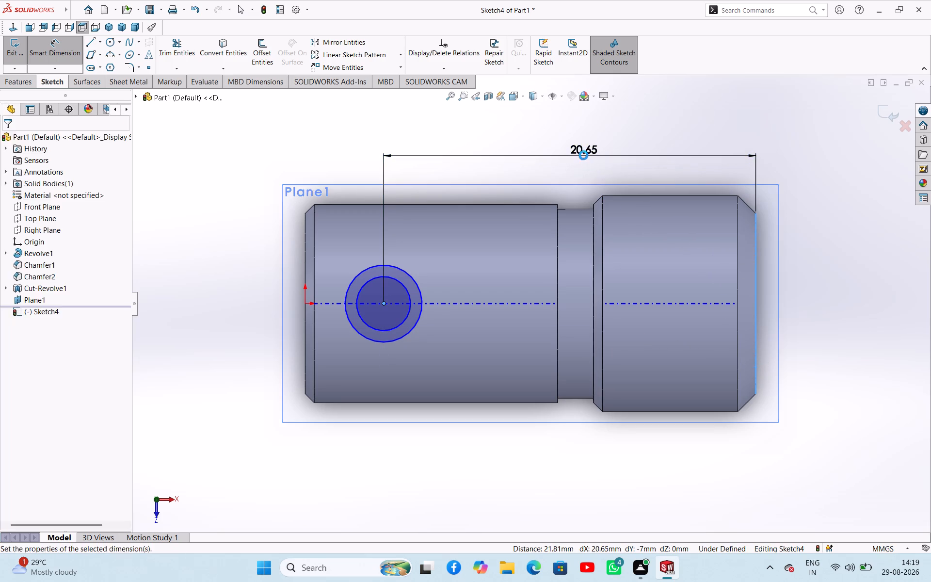
{"action": "type", "text": "25"}
{"action": "key", "text": "Return"}
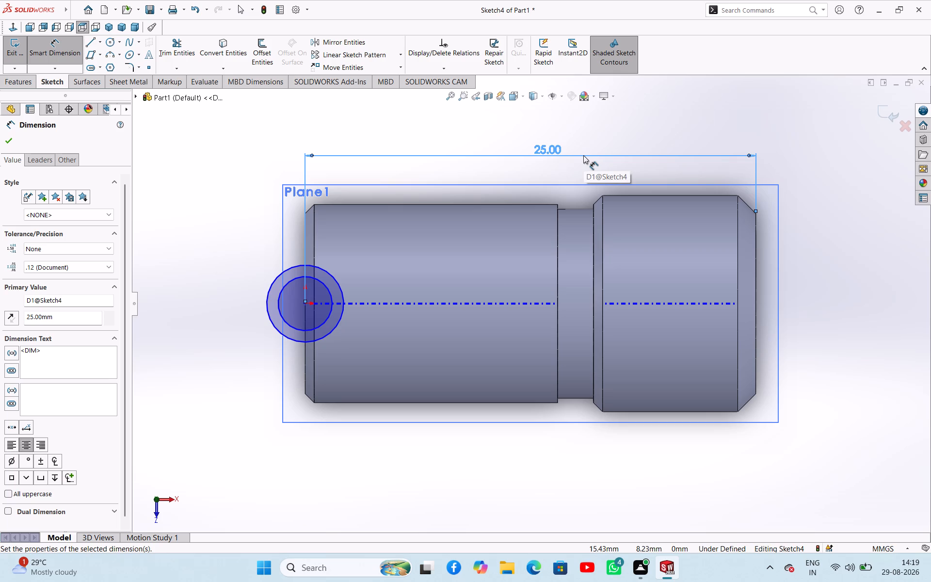
Set the distance from the circles' centre to the larger end face to 18 mm.
{"action": "double_click", "coordinate": [548, 149]}
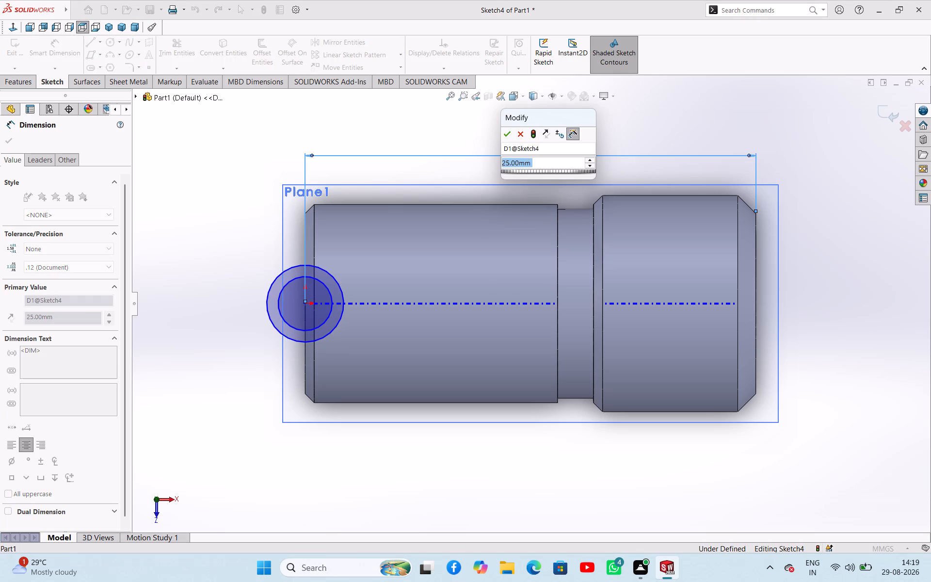
{"action": "type", "text": "18"}
{"action": "key", "text": "Return"}
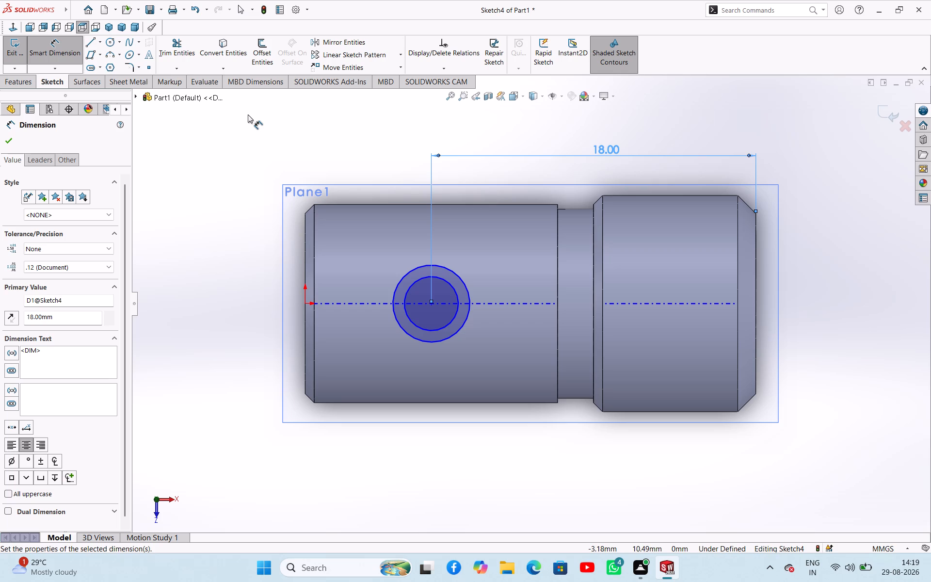
{"action": "right_click", "coordinate": [261, 131]}
{"action": "left_click", "coordinate": [273, 160]}
{"action": "left_click", "coordinate": [206, 153]}
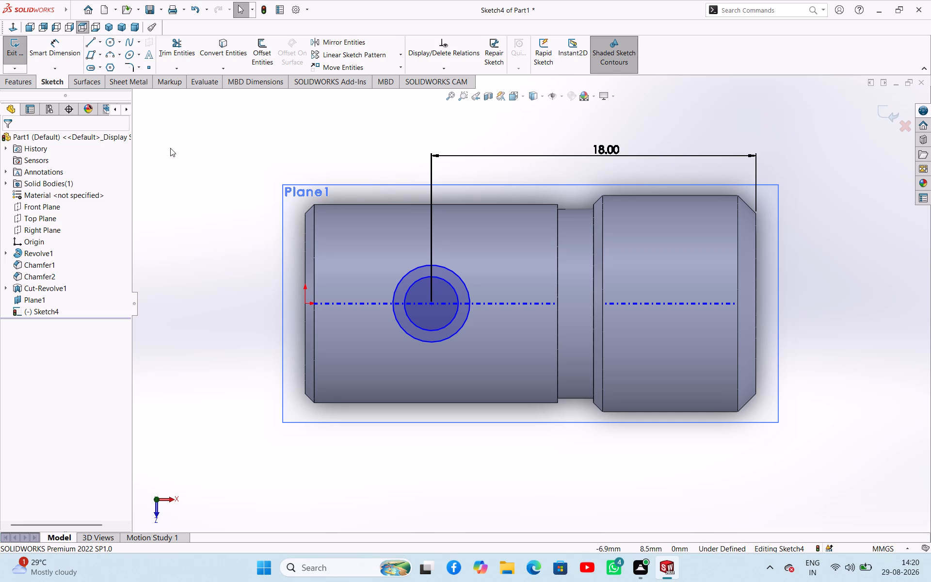
{"action": "right_click", "coordinate": [203, 181]}
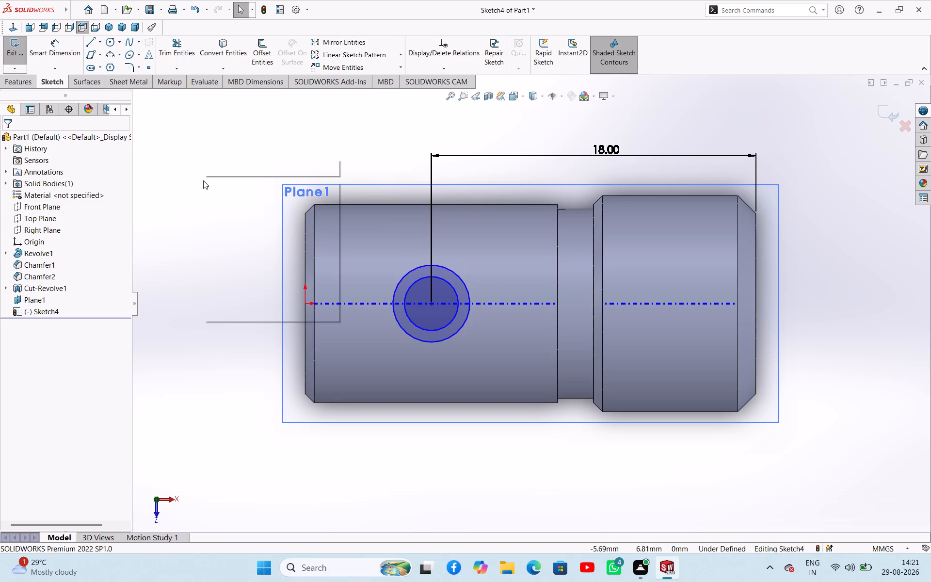
{"action": "left_click", "coordinate": [187, 191]}
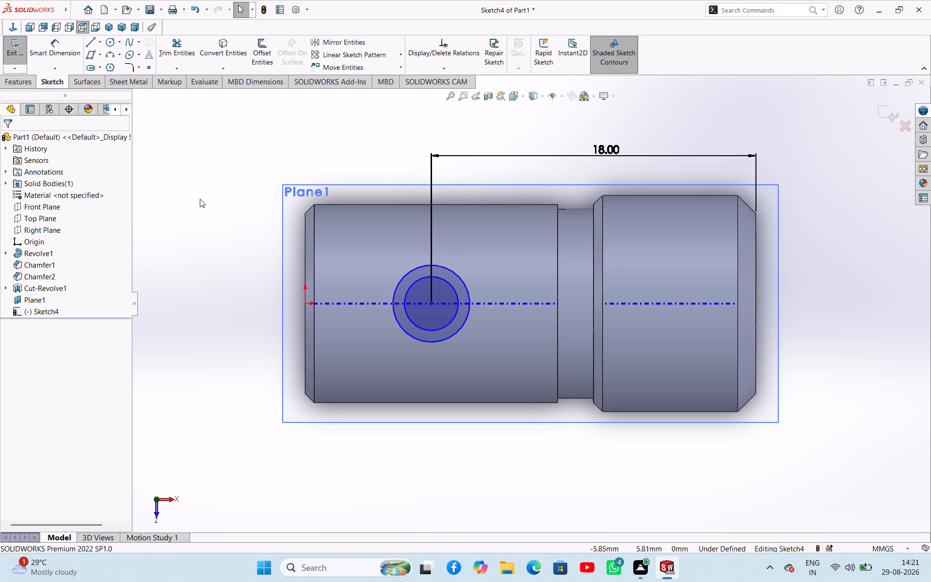
Dimension the outer circle's diameter at 10 mm and close the File Explorer window covering the part.
{"action": "right_click_drag", "start_coordinate": [200, 198], "coordinate": [214, 154]}
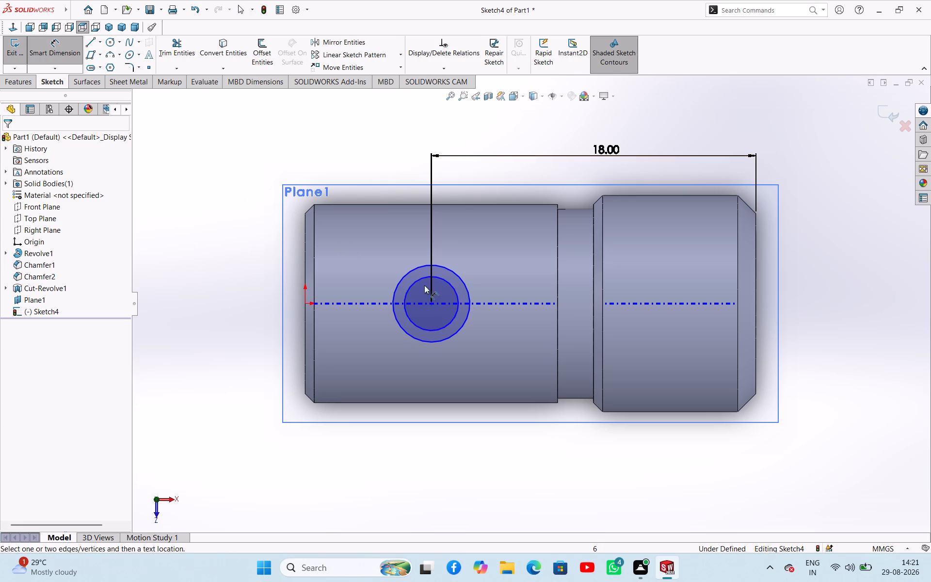
{"action": "left_click", "coordinate": [418, 269]}
{"action": "left_click", "coordinate": [201, 262]}
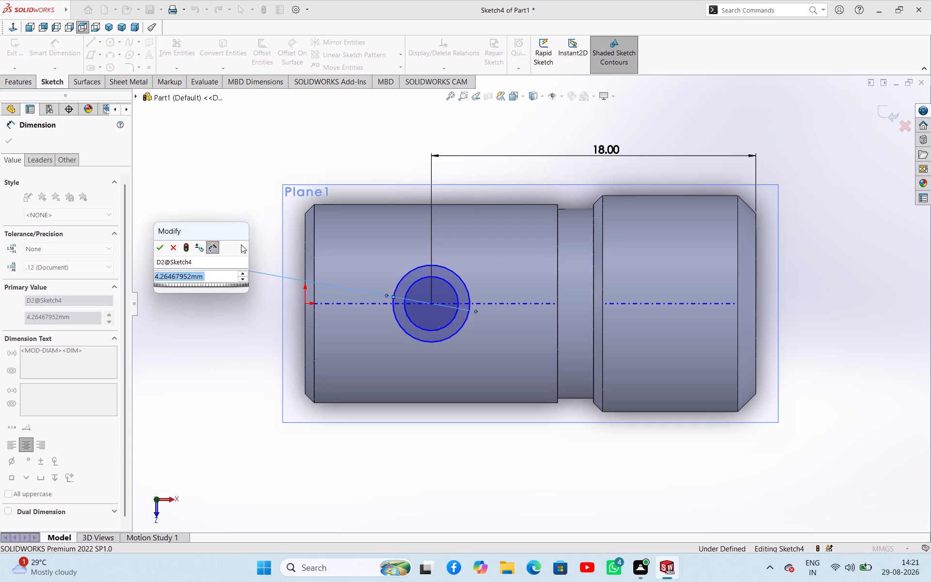
{"action": "type", "text": "10"}
{"action": "key", "text": "Return"}
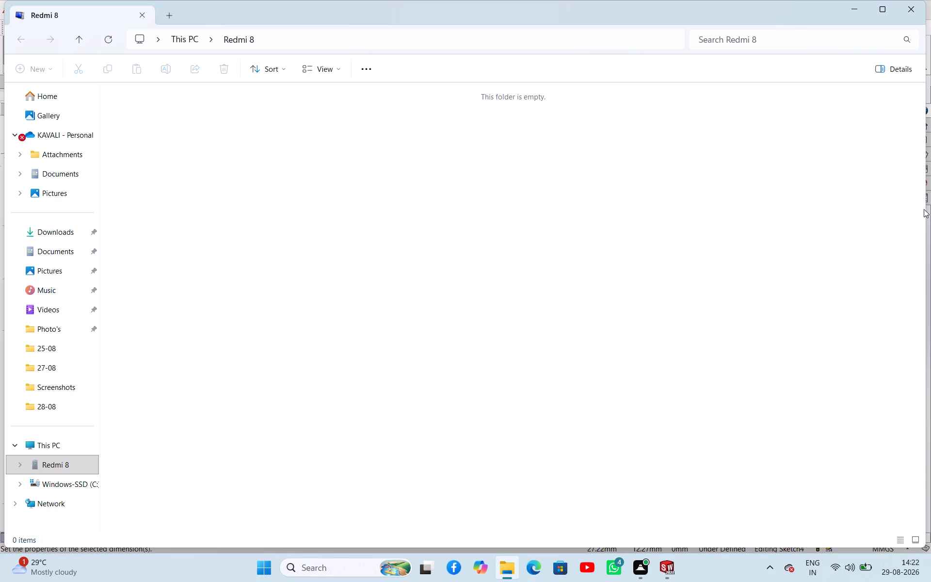
{"action": "left_click", "coordinate": [911, 13]}
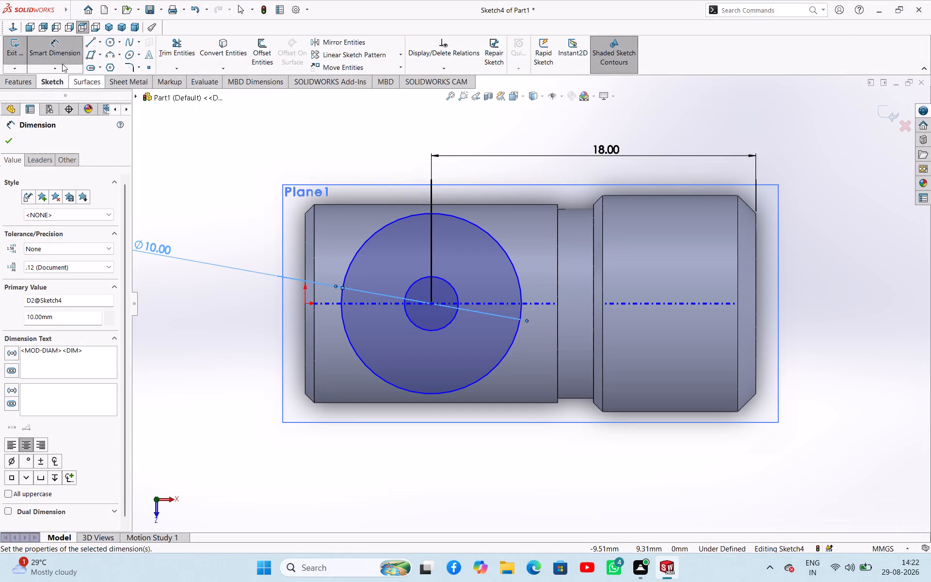
{"action": "left_click", "coordinate": [4, 139]}
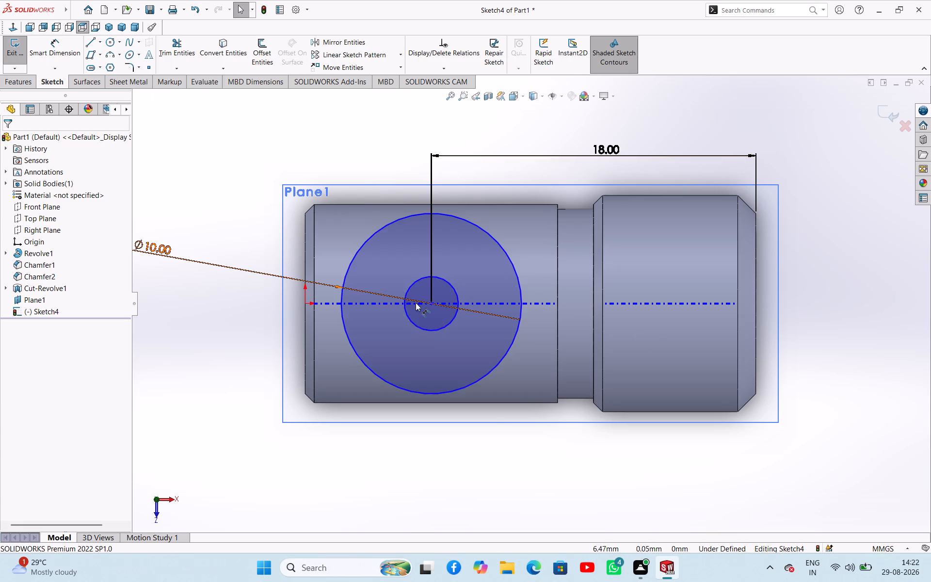
{"action": "left_click", "coordinate": [204, 217]}
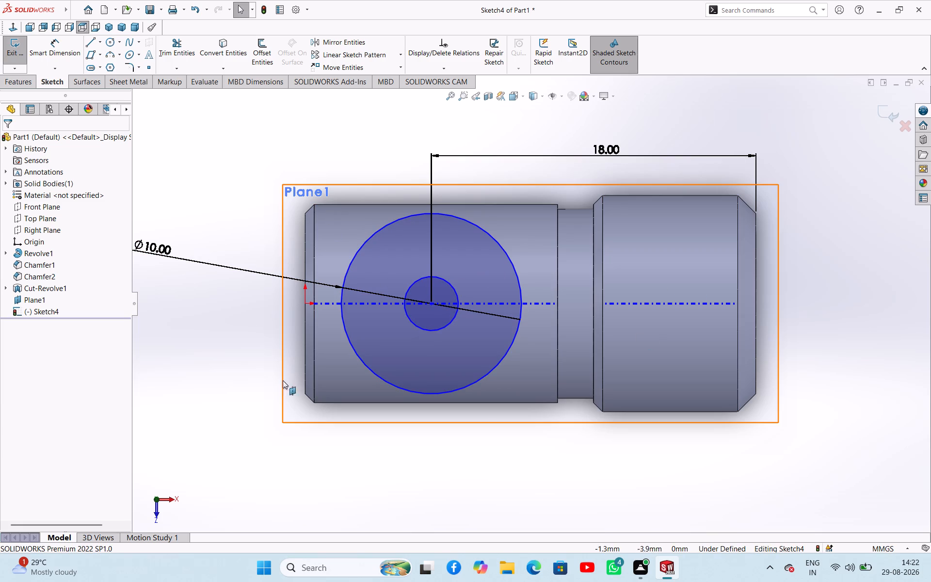
Delete the inner circle from the sketch on the offset plane.
{"action": "middle_click_drag", "start_coordinate": [289, 385], "coordinate": [284, 256]}
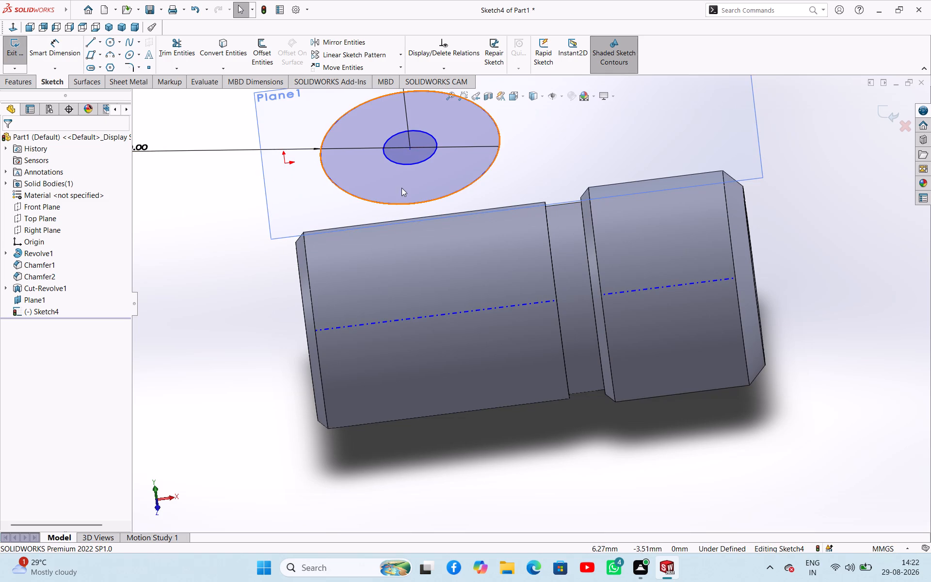
{"action": "left_click", "coordinate": [411, 164]}
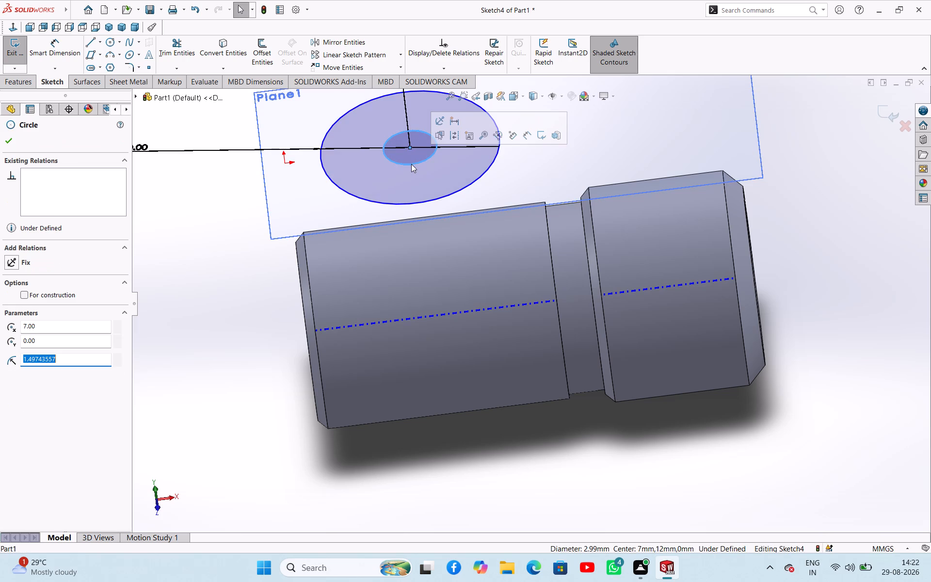
{"action": "key", "text": "Delete"}
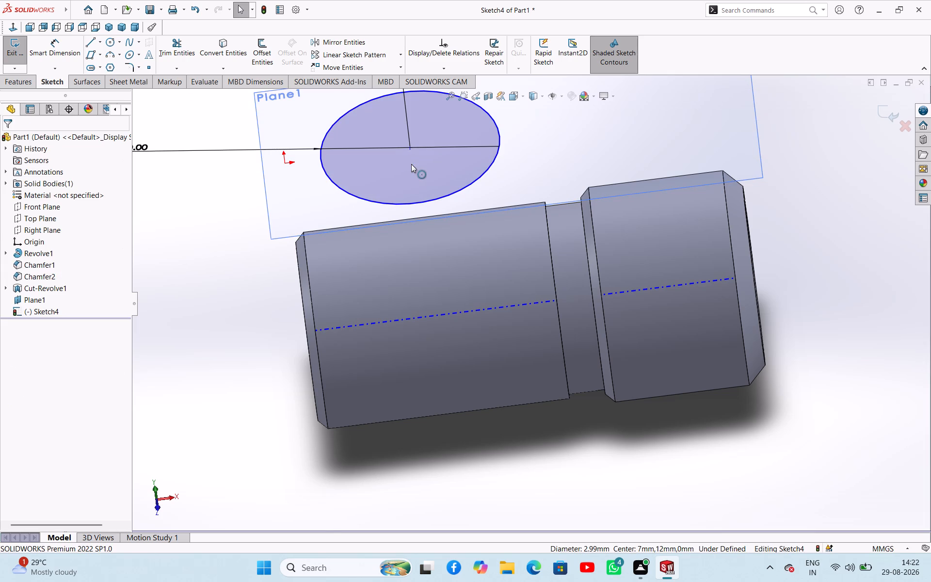
Extrude the circle on the offset plane 5.5 mm in the reversed direction, toward the cylinder, with the result merged.
{"action": "left_click", "coordinate": [20, 50]}
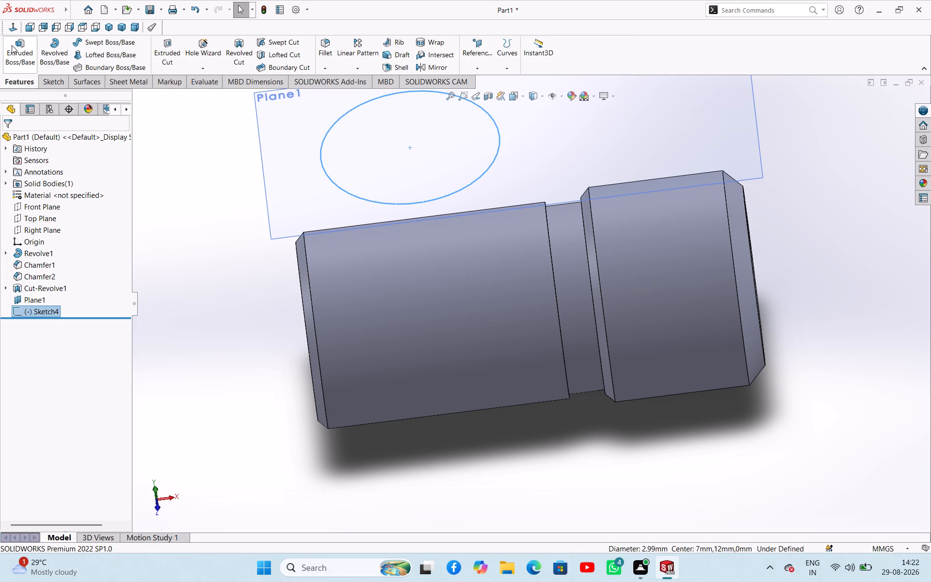
{"action": "left_click", "coordinate": [12, 45]}
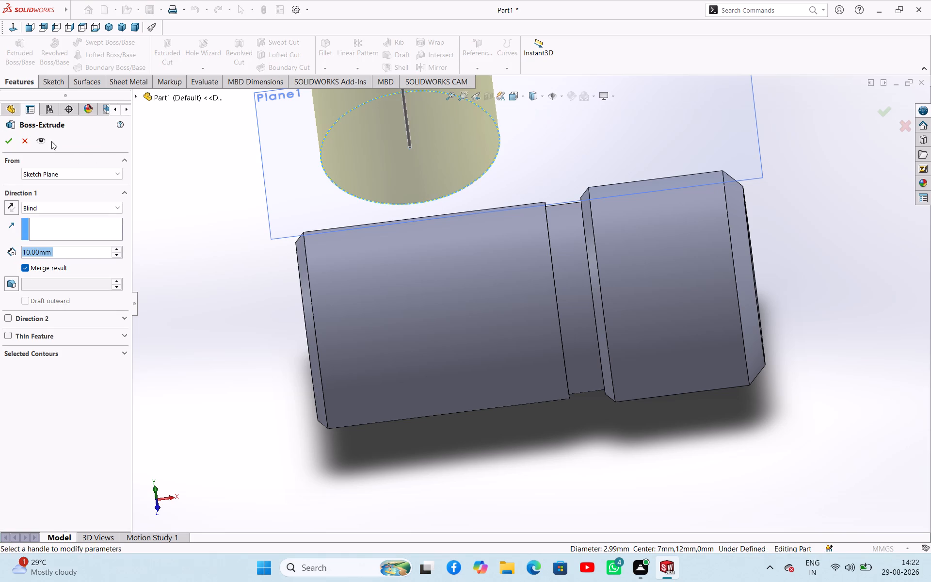
{"action": "left_click", "coordinate": [9, 203]}
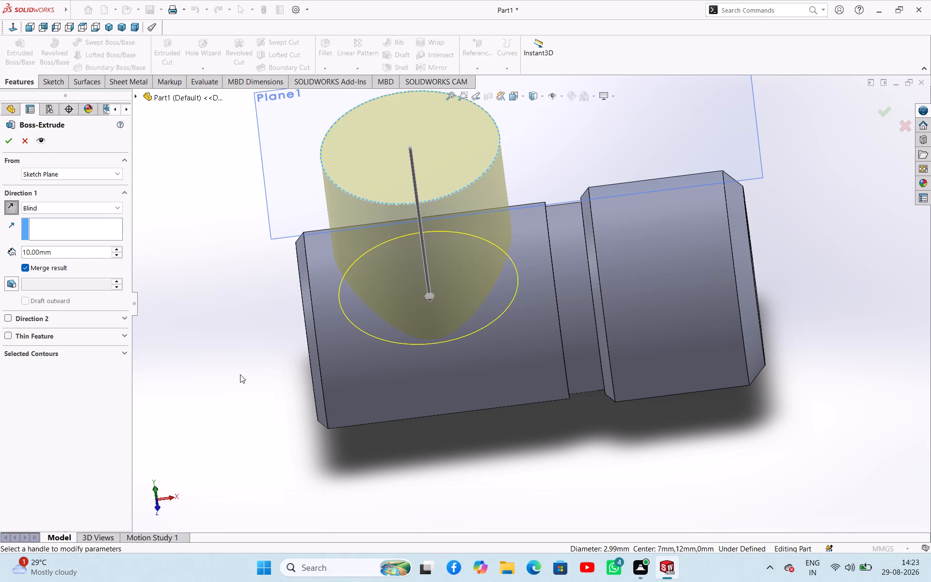
{"action": "middle_click_drag", "start_coordinate": [244, 373], "coordinate": [122, 243]}
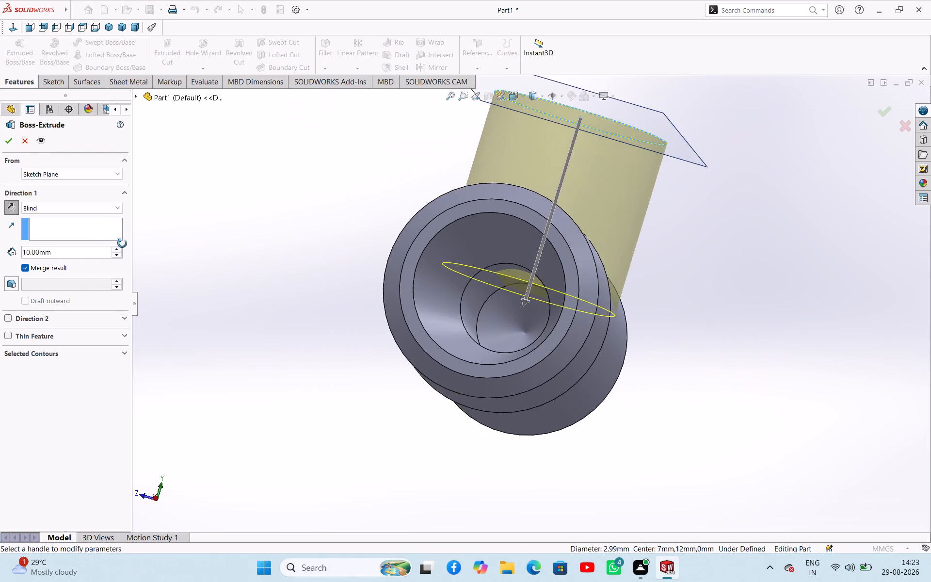
{"action": "middle_click_drag", "start_coordinate": [122, 243], "coordinate": [188, 304]}
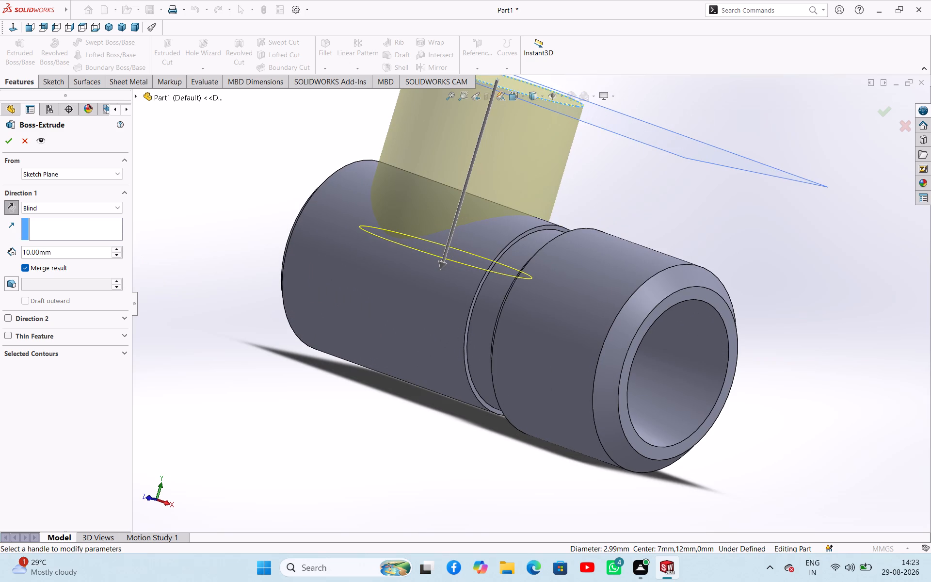
{"action": "double_click", "coordinate": [55, 257]}
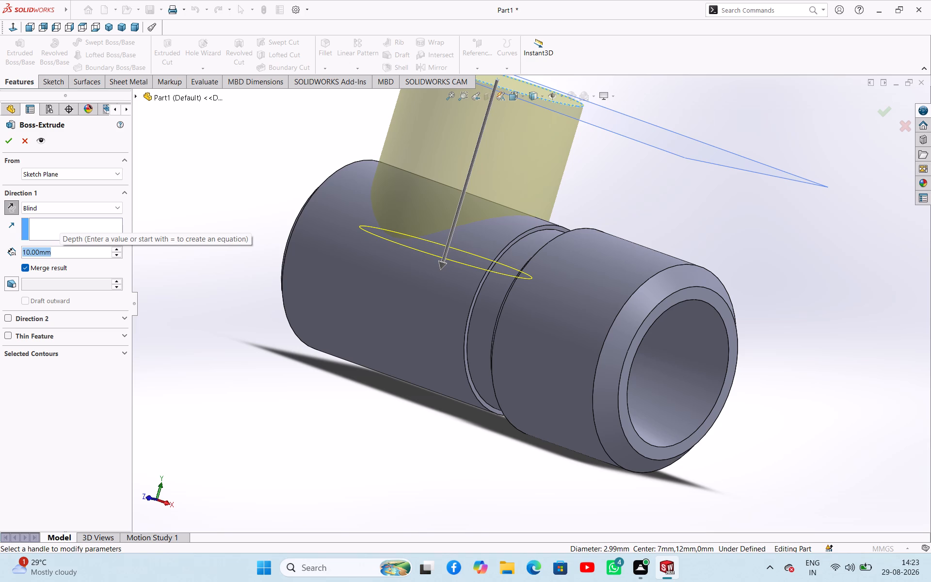
{"action": "type", "text": "12"}
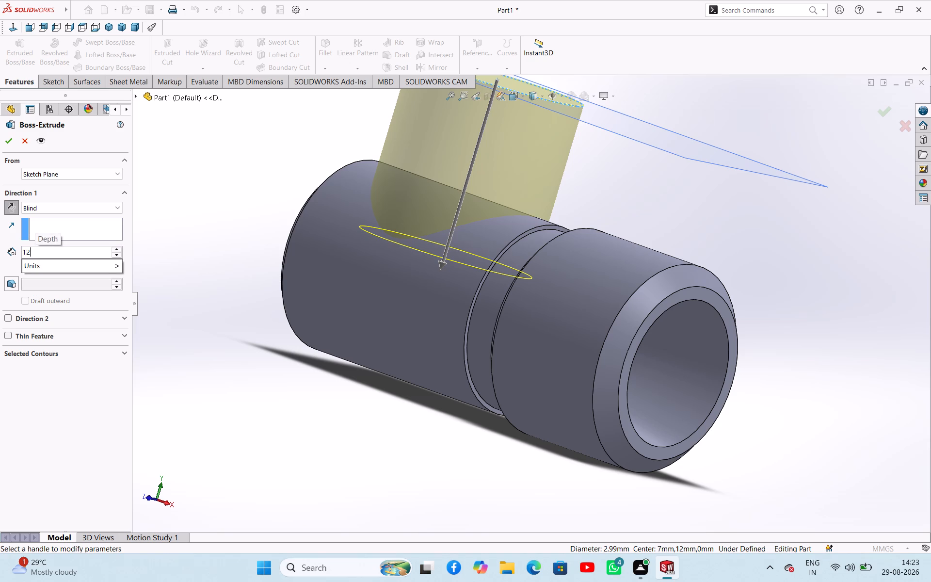
{"action": "key", "text": "minus"}
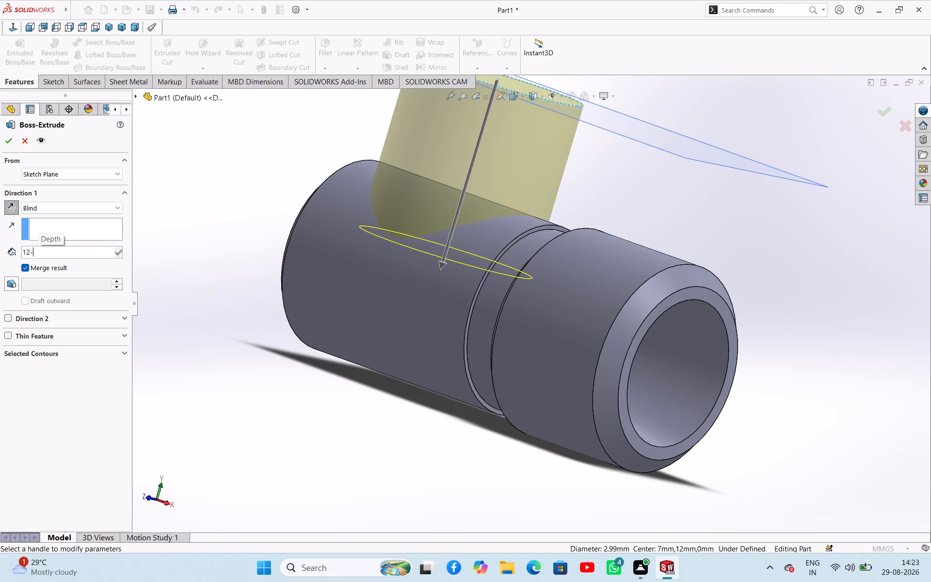
{"action": "key", "text": "1"}
{"action": "type", "text": "-5.5"}
{"action": "key", "text": "Return"}
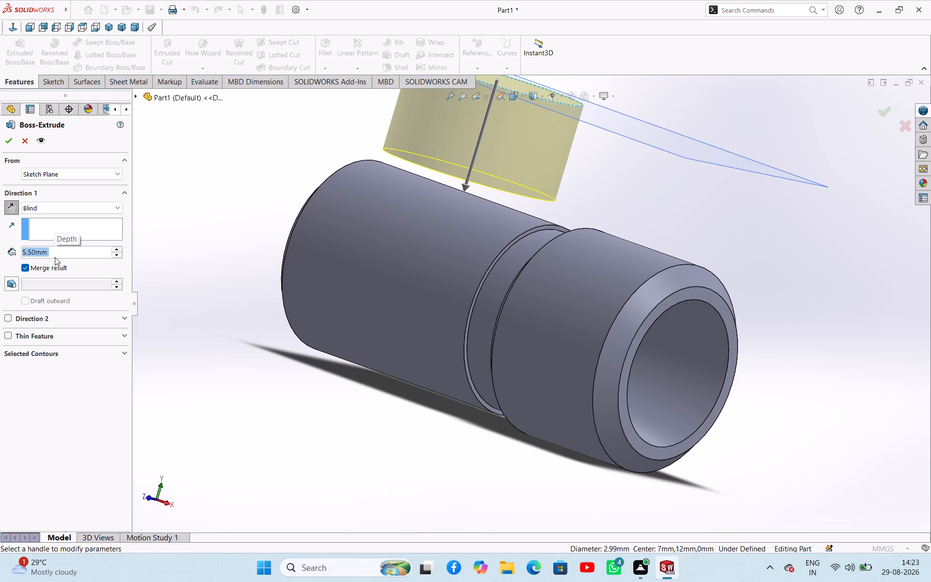
{"action": "left_click", "coordinate": [13, 145]}
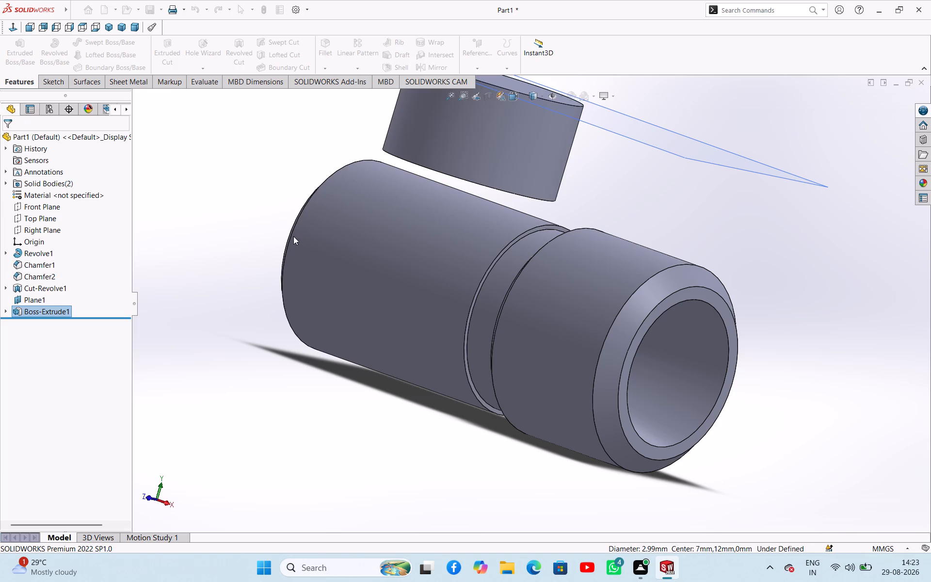
{"action": "left_click", "coordinate": [264, 160]}
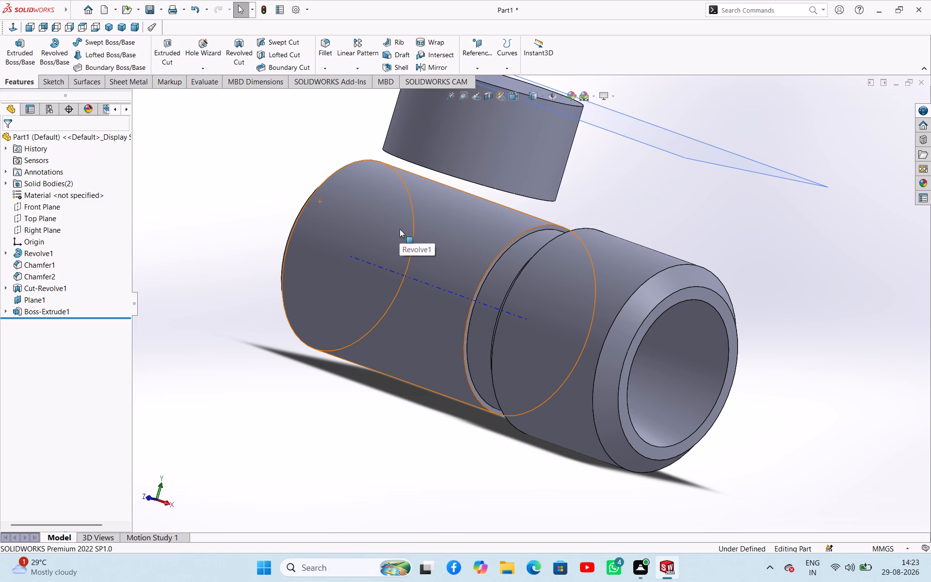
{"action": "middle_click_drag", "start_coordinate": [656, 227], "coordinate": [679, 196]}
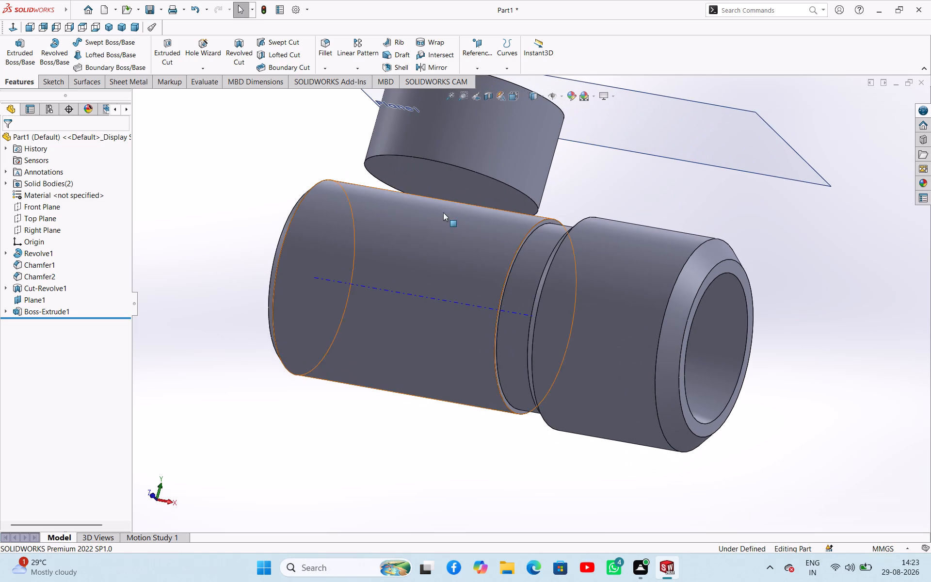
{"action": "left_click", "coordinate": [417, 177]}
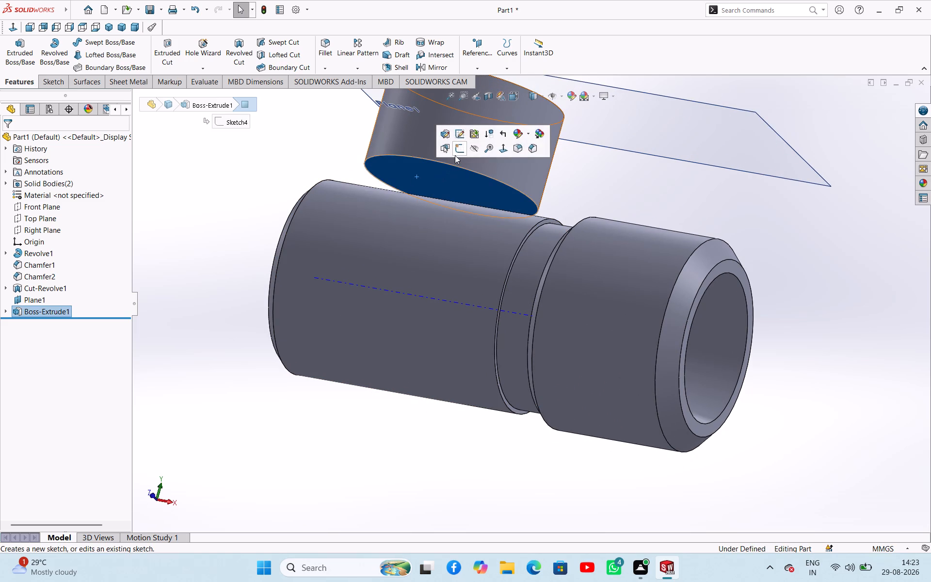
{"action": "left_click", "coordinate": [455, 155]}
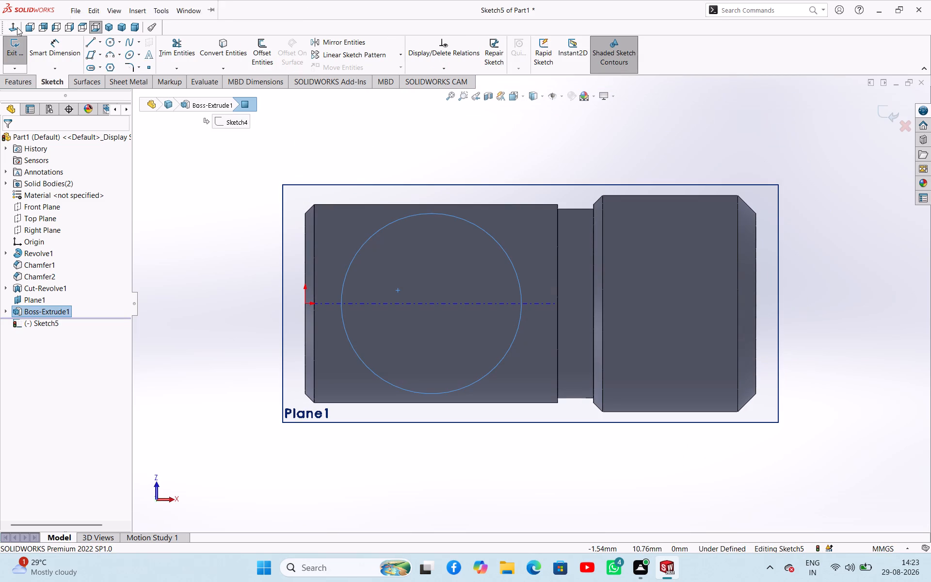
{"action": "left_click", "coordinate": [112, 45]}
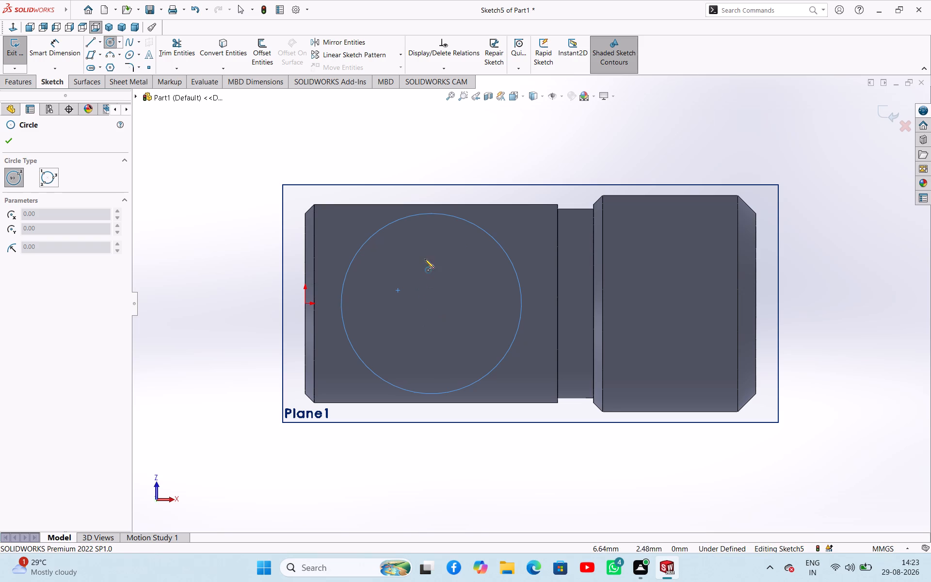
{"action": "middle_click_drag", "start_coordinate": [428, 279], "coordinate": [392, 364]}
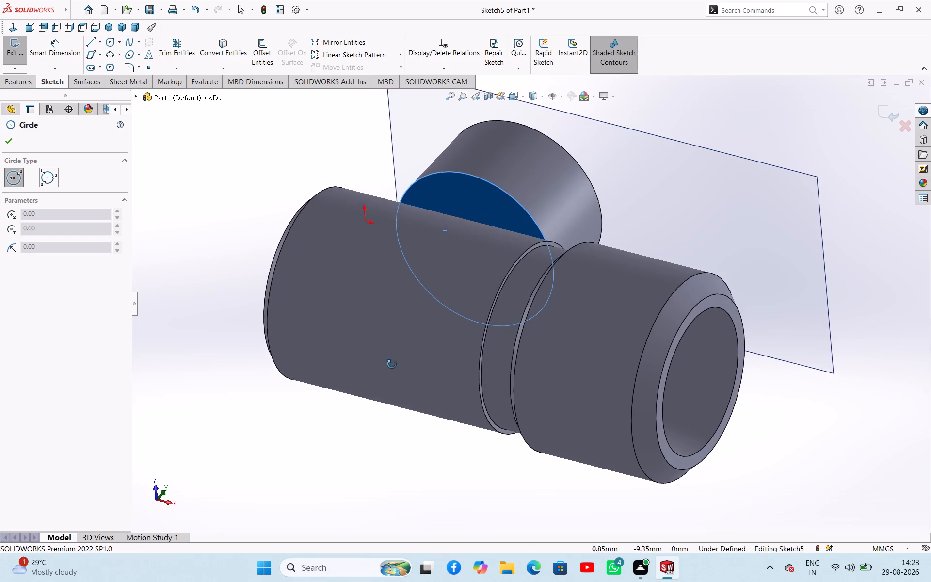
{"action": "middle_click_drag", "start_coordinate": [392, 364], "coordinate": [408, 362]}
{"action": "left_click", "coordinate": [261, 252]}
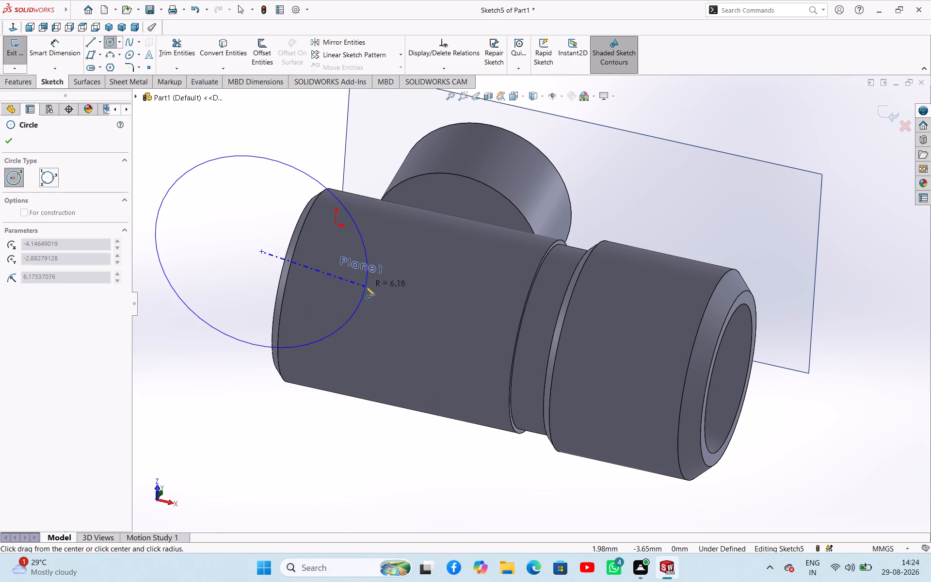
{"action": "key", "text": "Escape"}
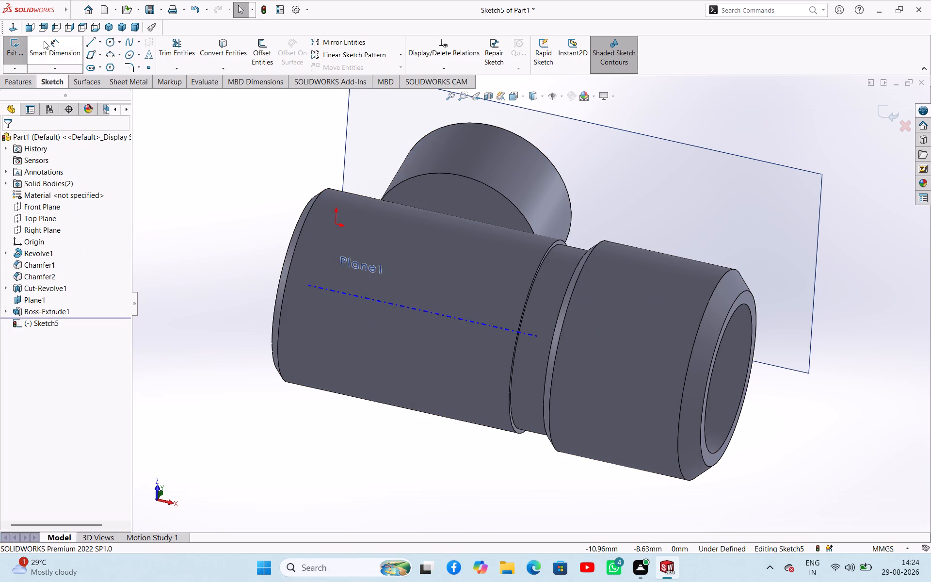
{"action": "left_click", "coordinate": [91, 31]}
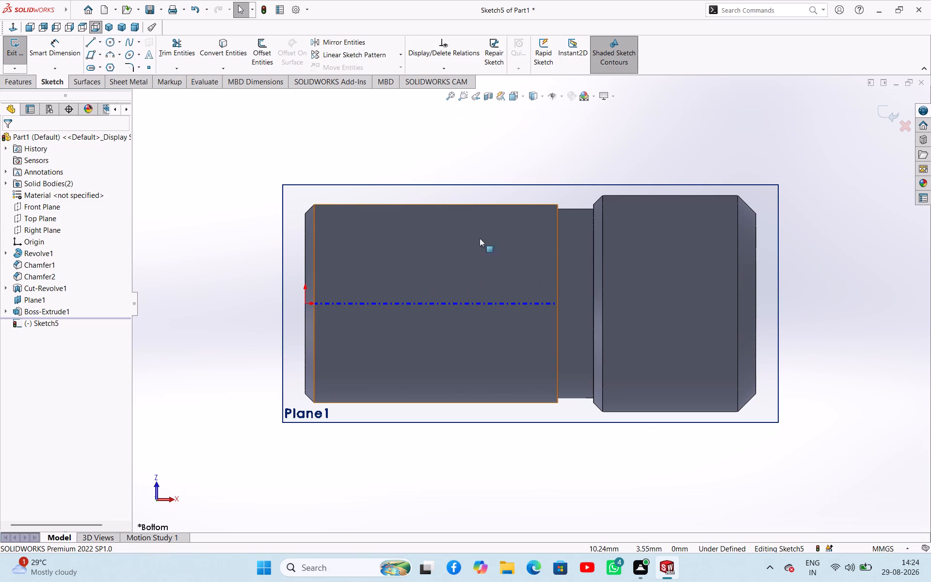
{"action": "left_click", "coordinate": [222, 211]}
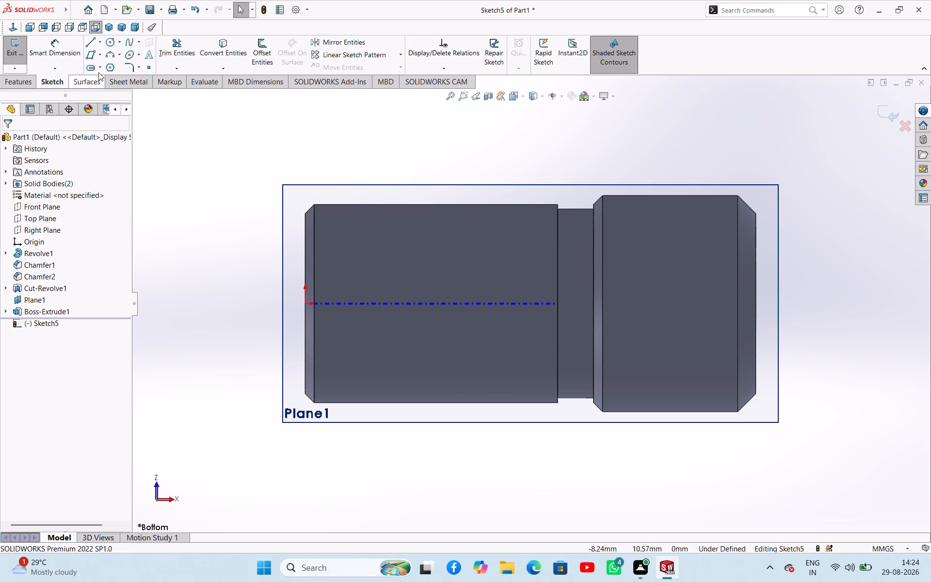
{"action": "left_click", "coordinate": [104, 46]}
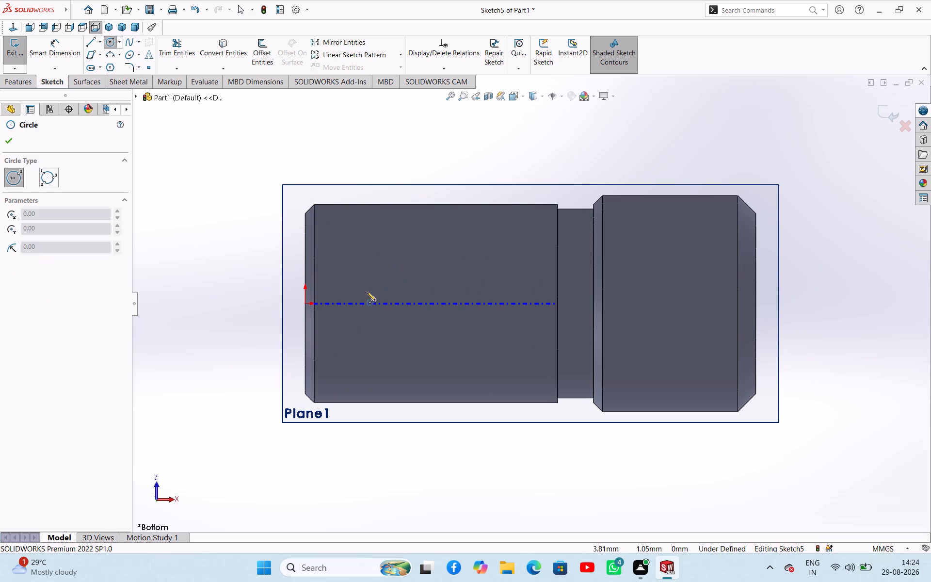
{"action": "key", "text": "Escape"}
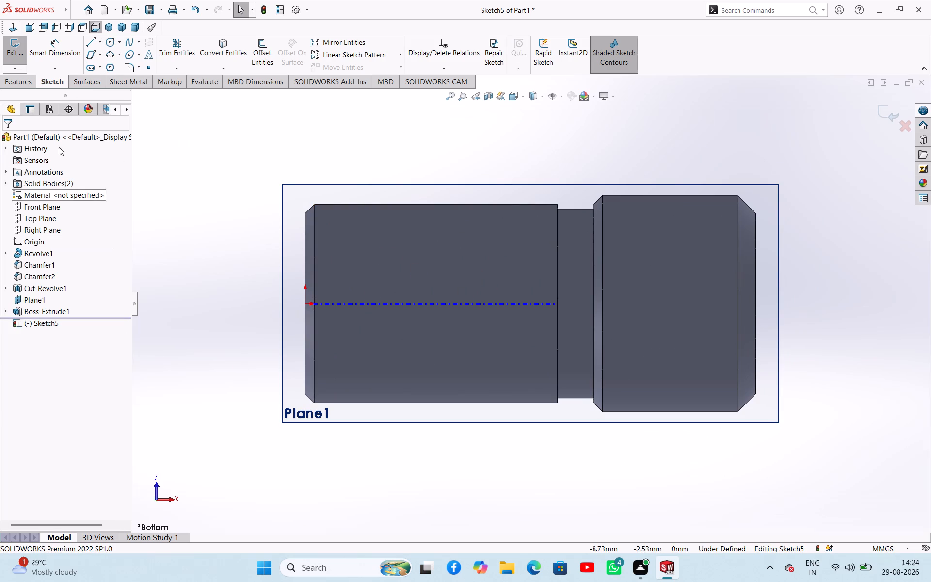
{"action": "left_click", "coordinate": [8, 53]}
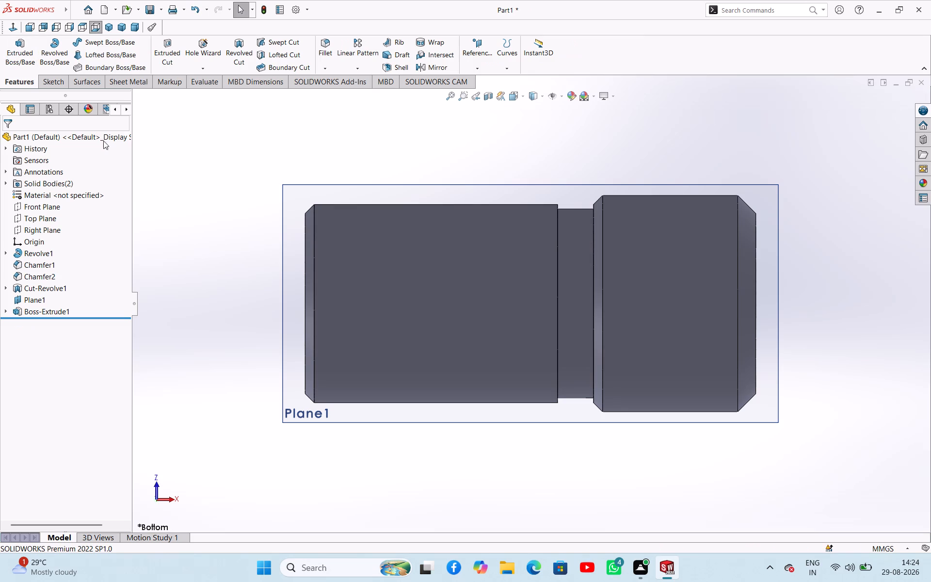
Start a sketch on the round boss's underside face and draw a horizontal centerline about 28.8 mm long from the origin along the cylinder's axis.
{"action": "left_click", "coordinate": [193, 205]}
{"action": "middle_click_drag", "start_coordinate": [243, 220], "coordinate": [220, 317]}
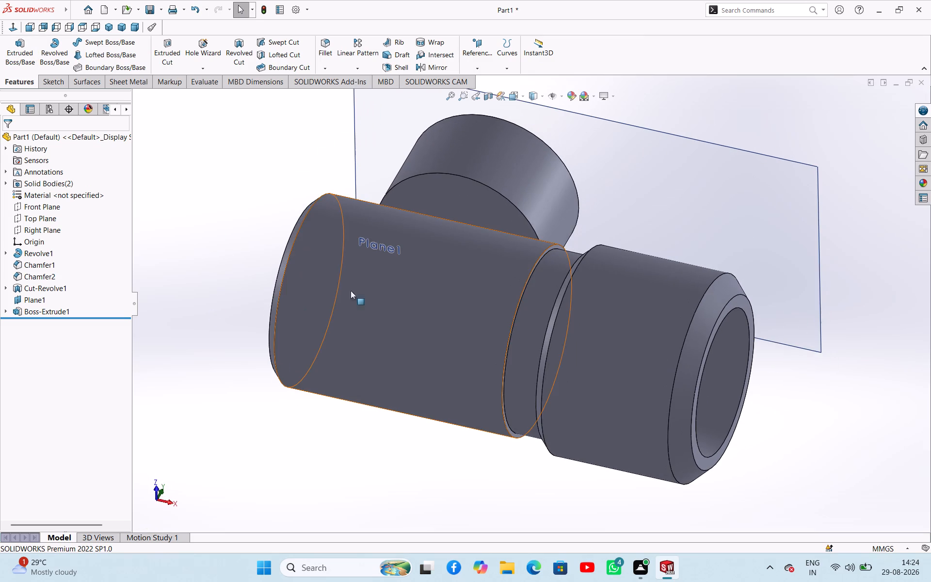
{"action": "left_click", "coordinate": [477, 214]}
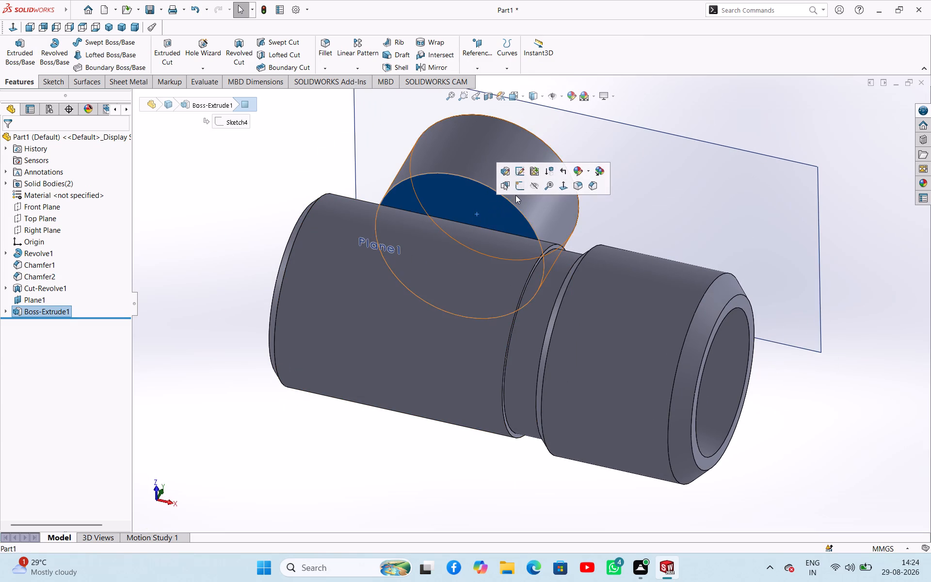
{"action": "left_click", "coordinate": [517, 192]}
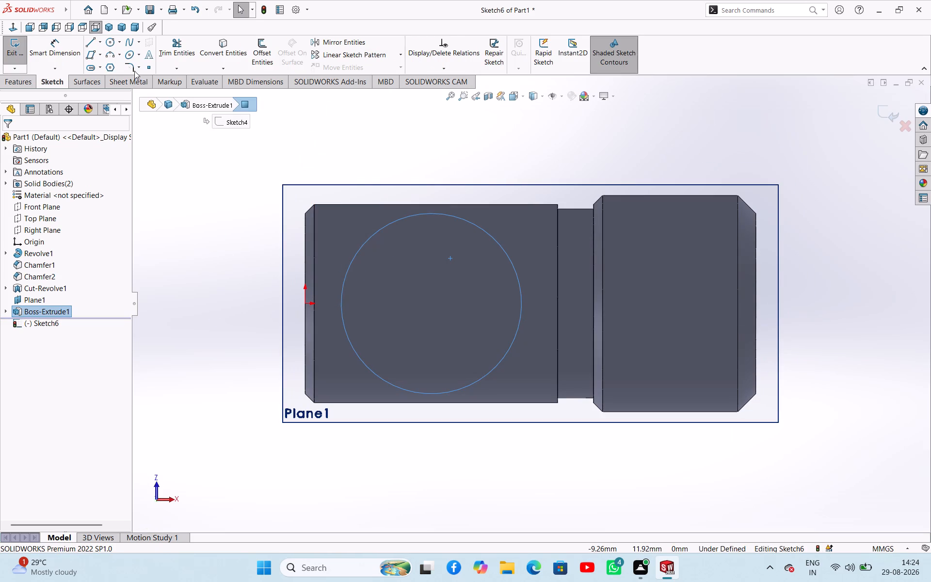
{"action": "left_click", "coordinate": [101, 39]}
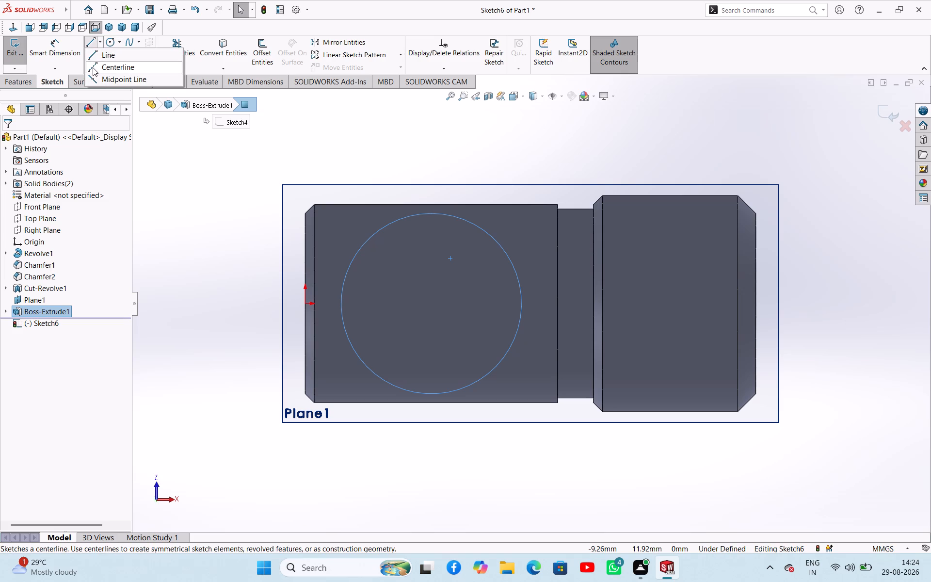
{"action": "left_click", "coordinate": [93, 67]}
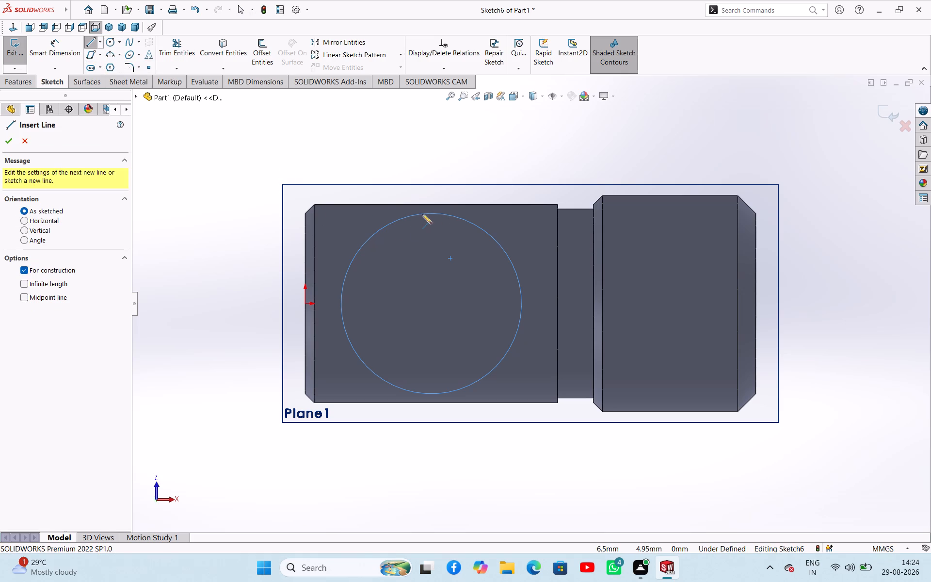
{"action": "left_click", "coordinate": [307, 305]}
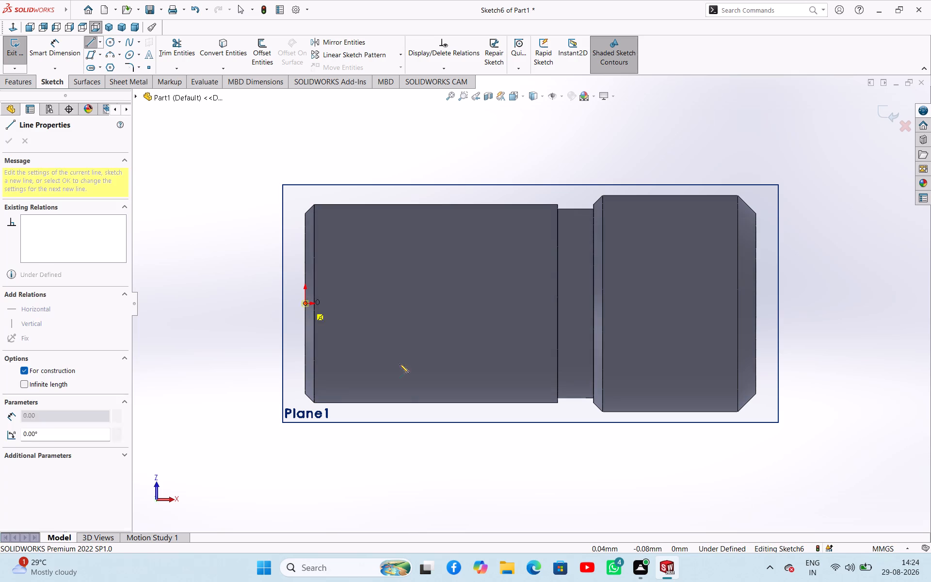
{"action": "left_click", "coordinate": [823, 304]}
{"action": "right_click", "coordinate": [803, 345]}
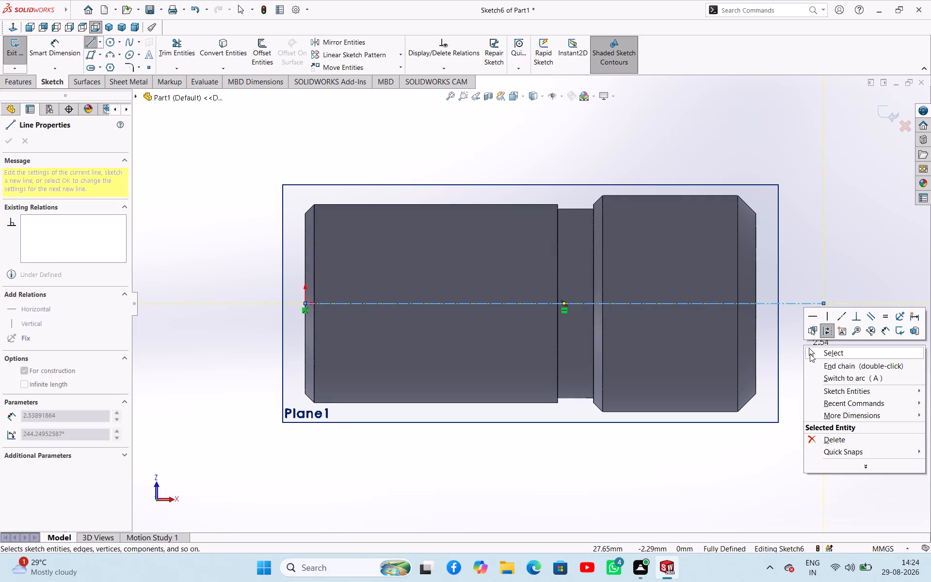
{"action": "left_click", "coordinate": [810, 354]}
Sketch a circle of about 1.6 mm radius centred on the centerline, about 7.3 mm from the origin.
{"action": "right_click_drag", "start_coordinate": [168, 330], "coordinate": [176, 307]}
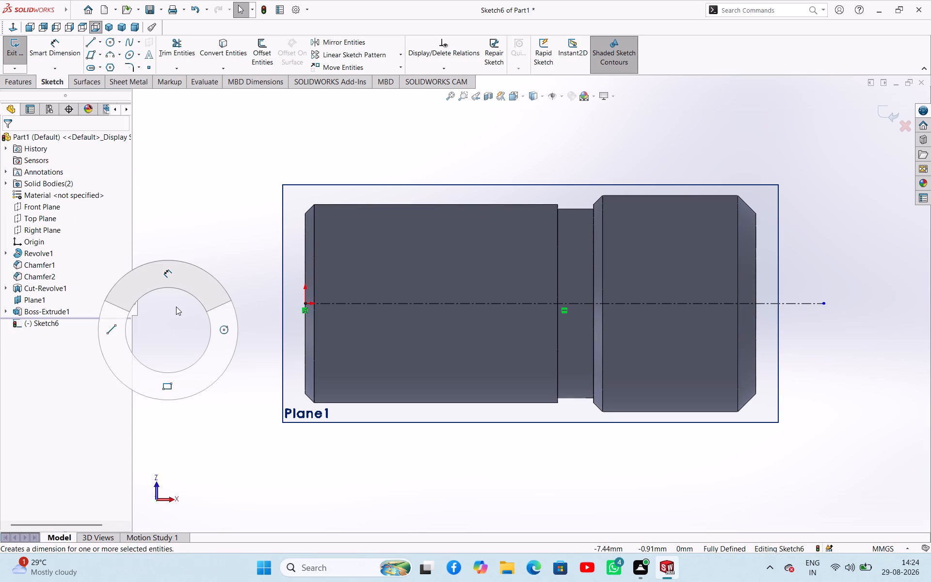
{"action": "right_click_drag", "start_coordinate": [176, 307], "coordinate": [221, 339]}
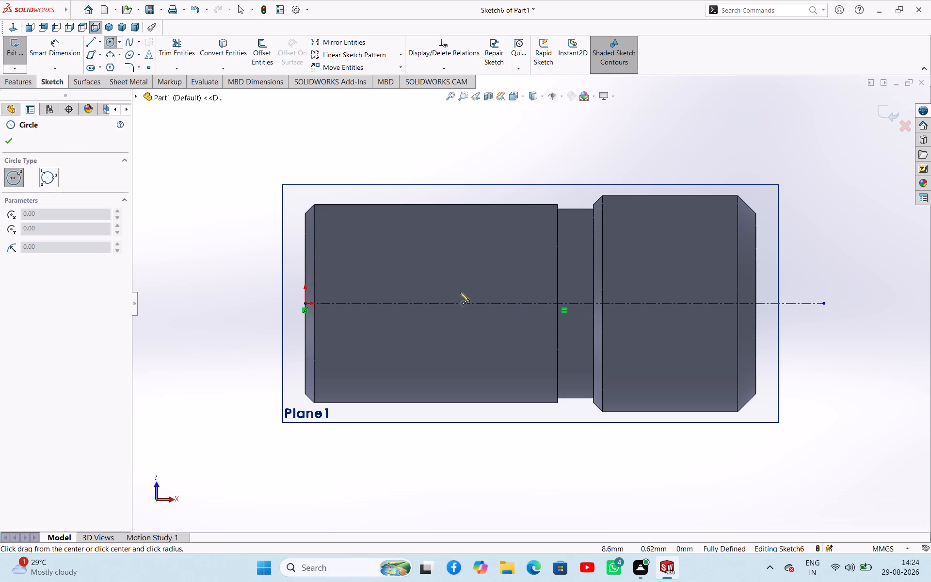
{"action": "left_click", "coordinate": [437, 304]}
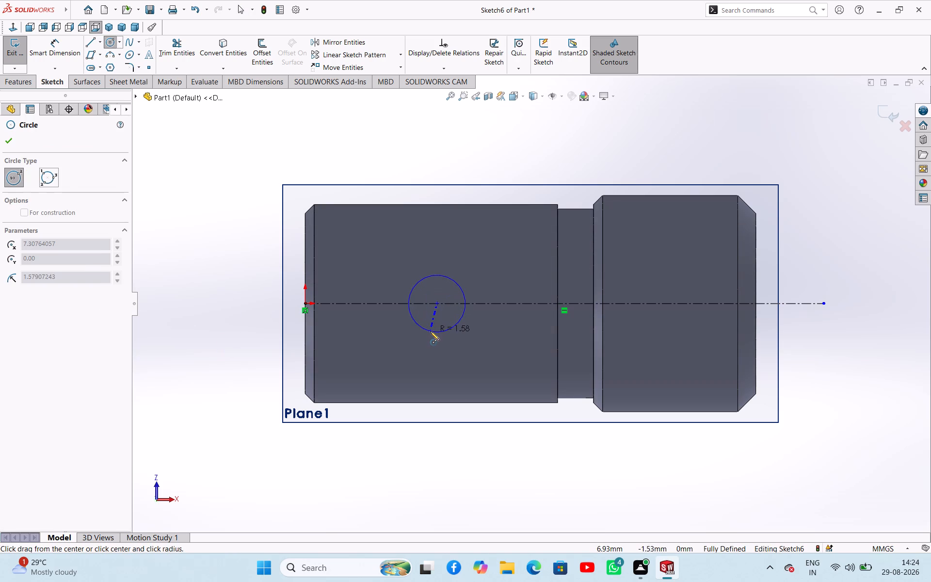
{"action": "left_click", "coordinate": [430, 331]}
{"action": "right_click", "coordinate": [191, 287]}
{"action": "left_click", "coordinate": [198, 296]}
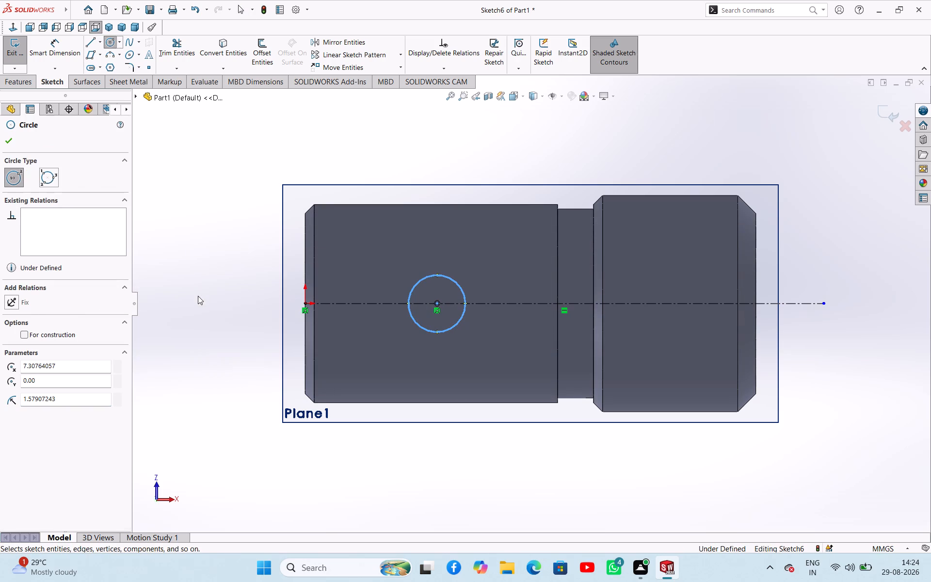
Dimension the diameter of the circle on the boss's underside sketch as 8.5 mm.
{"action": "right_click_drag", "start_coordinate": [197, 300], "coordinate": [211, 234]}
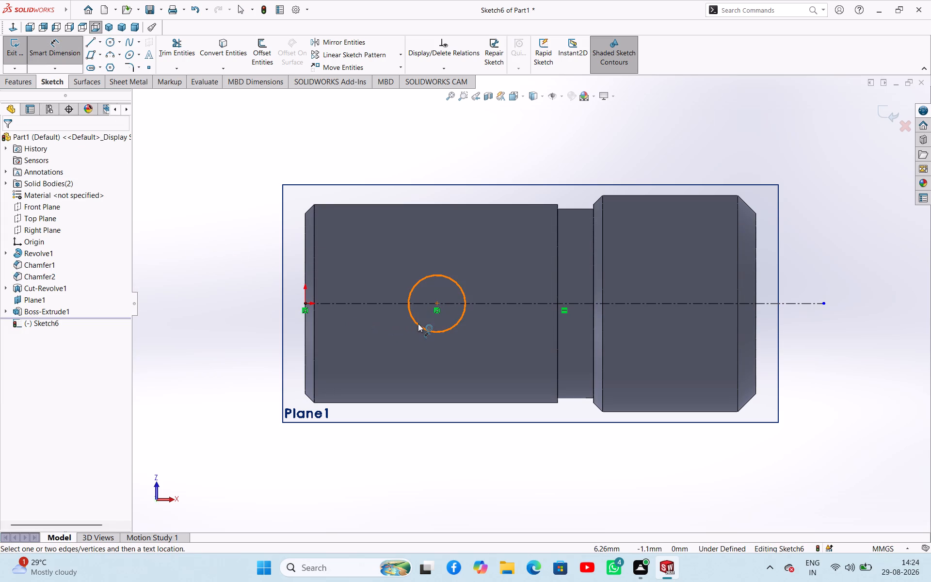
{"action": "left_click", "coordinate": [418, 323]}
{"action": "left_click", "coordinate": [242, 339]}
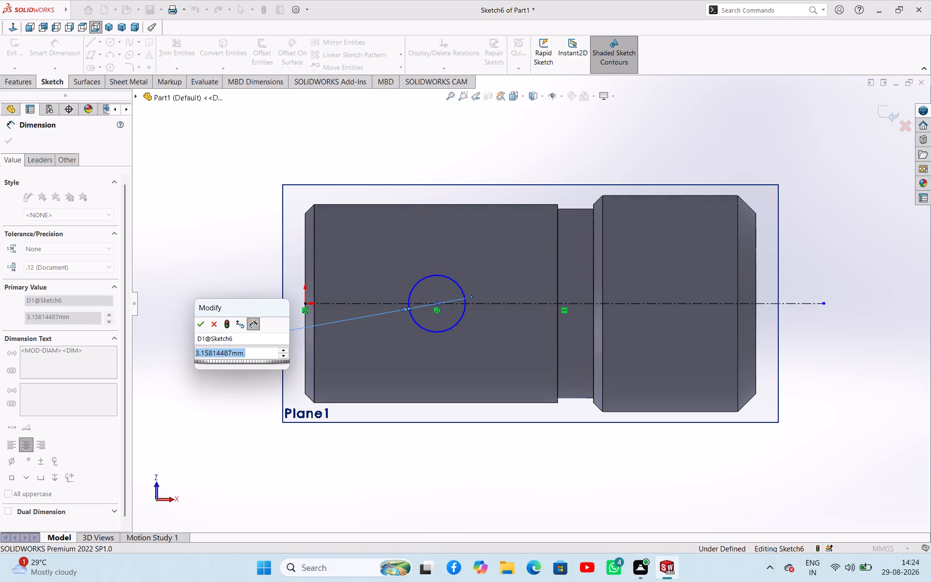
{"action": "type", "text": "8.5"}
{"action": "key", "text": "Return"}
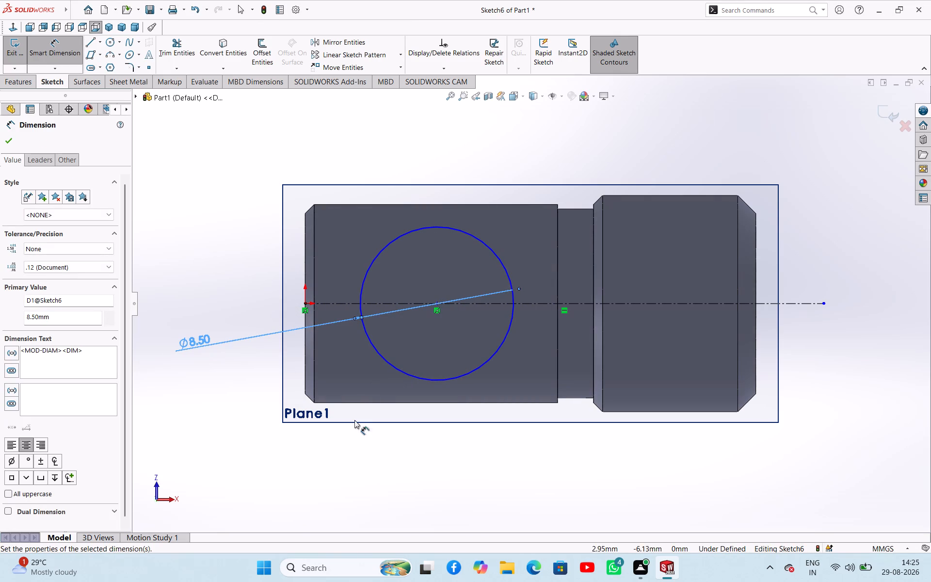
Dimension the circle's centre 18 mm from the cylinder's bored end edge and exit the sketch.
{"action": "left_click", "coordinate": [438, 303]}
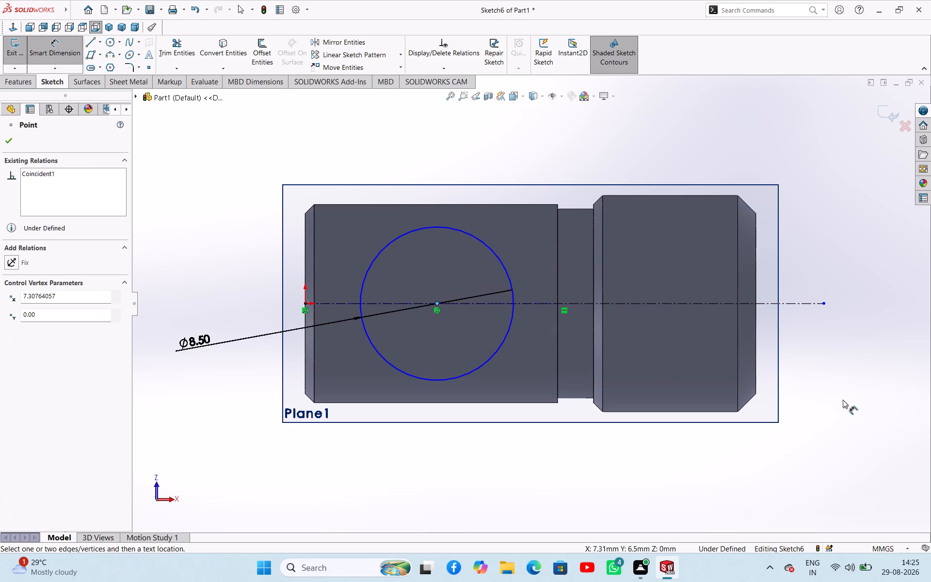
{"action": "left_click", "coordinate": [756, 335]}
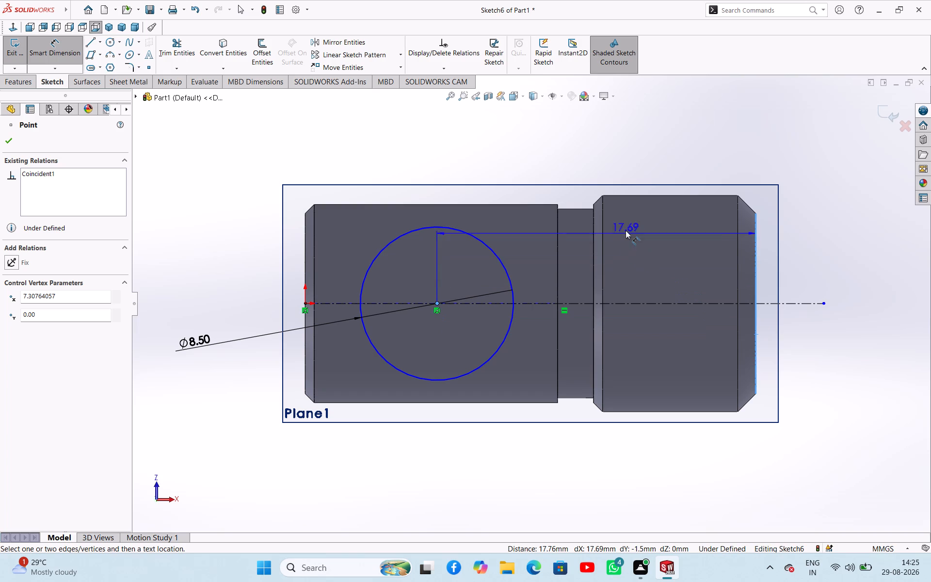
{"action": "left_click", "coordinate": [671, 160]}
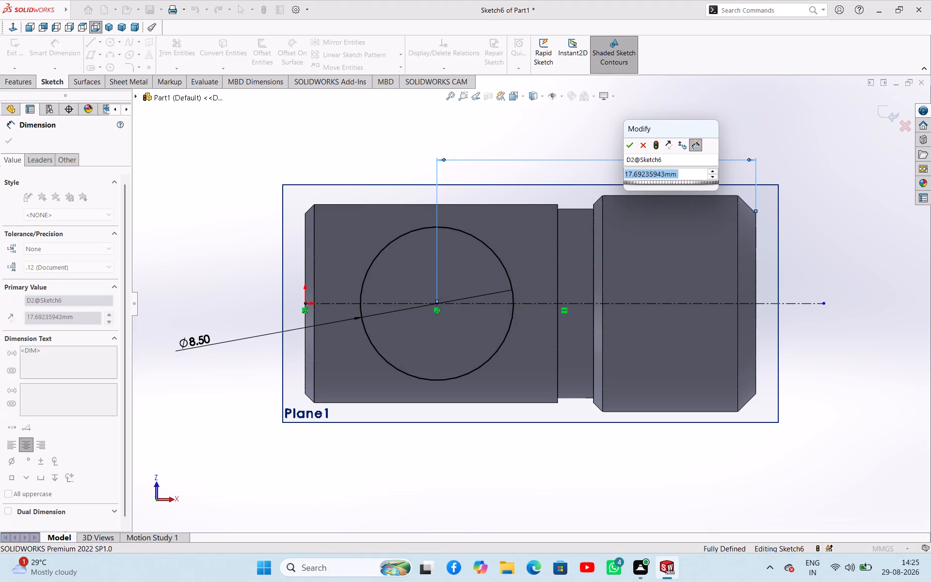
{"action": "type", "text": "18"}
{"action": "key", "text": "Return"}
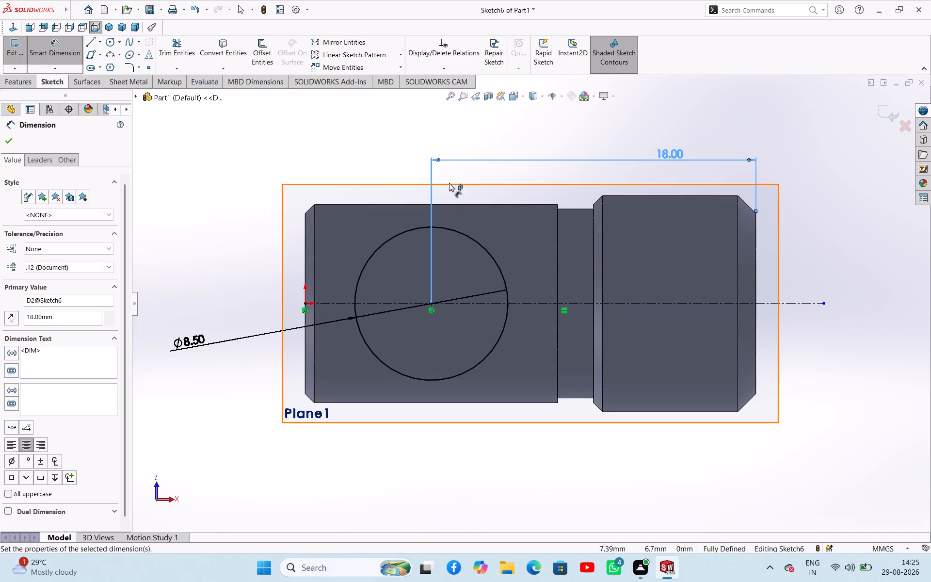
{"action": "middle_click_drag", "start_coordinate": [494, 166], "coordinate": [470, 315]}
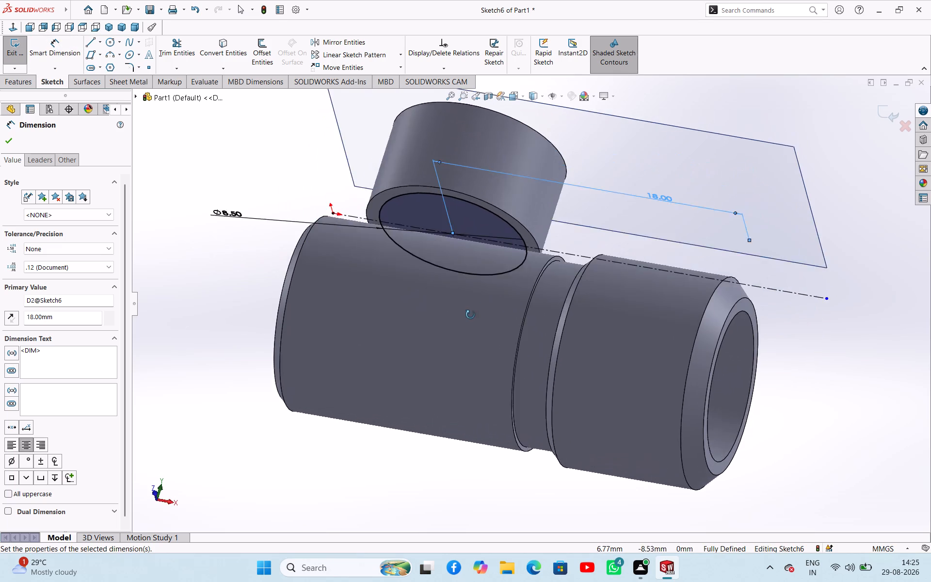
{"action": "middle_click_drag", "start_coordinate": [470, 315], "coordinate": [533, 290]}
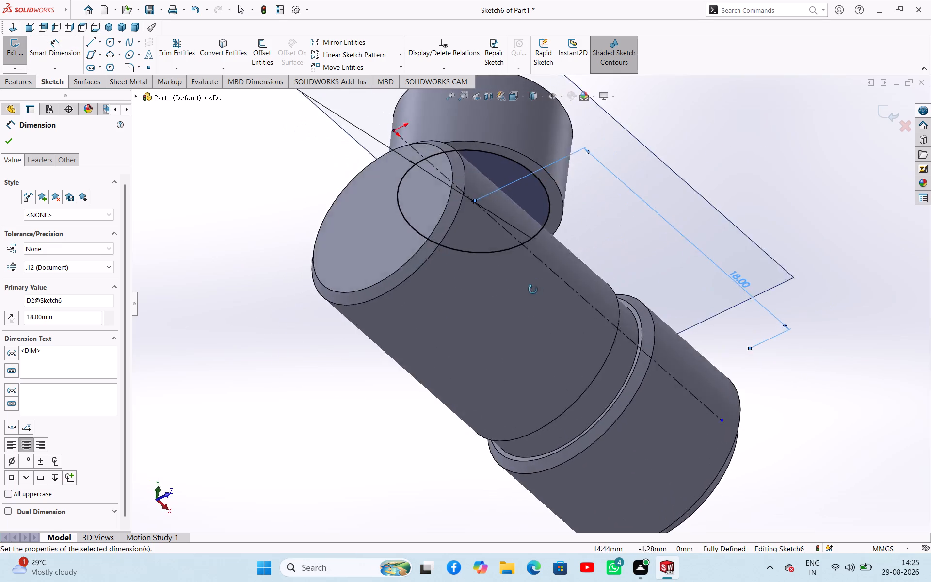
{"action": "middle_click_drag", "start_coordinate": [533, 290], "coordinate": [486, 331]}
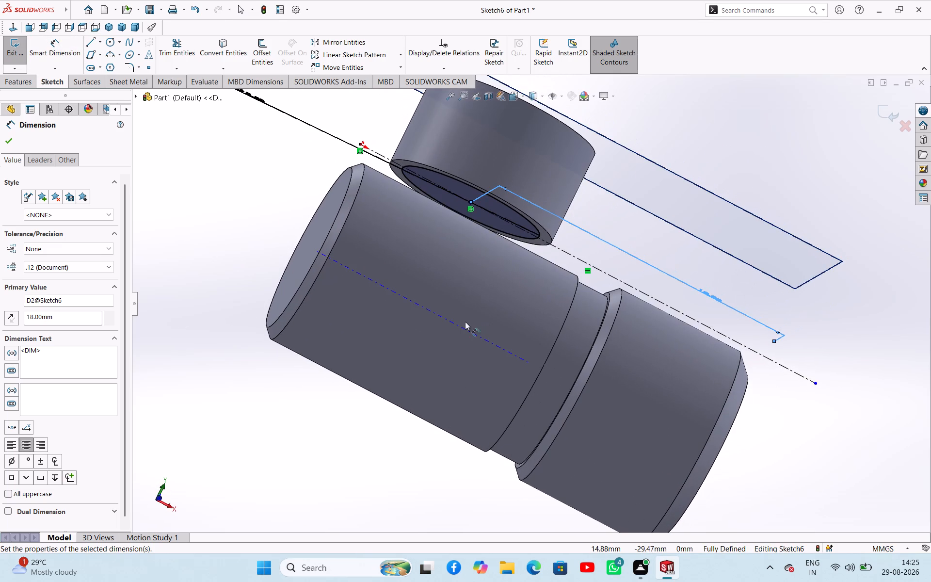
{"action": "left_click", "coordinate": [6, 139]}
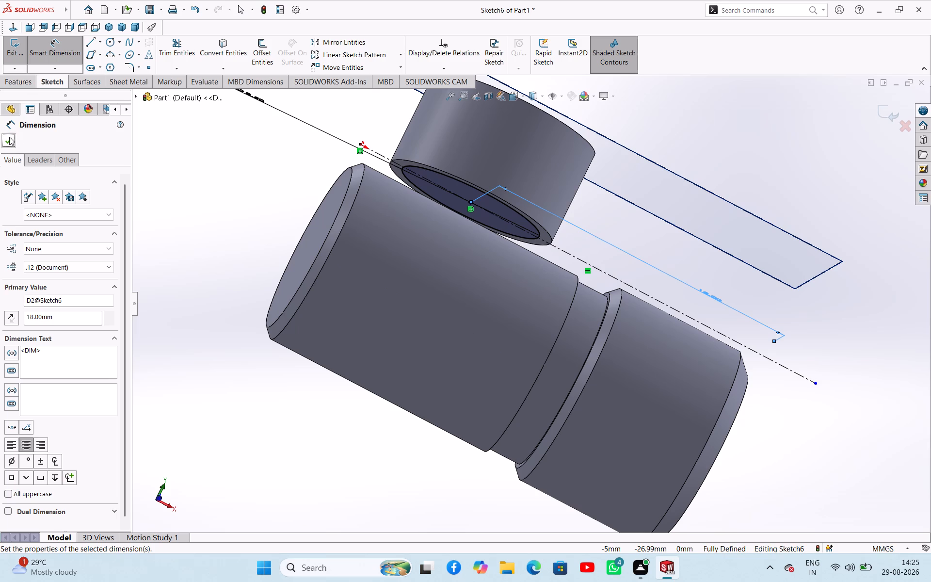
{"action": "left_click", "coordinate": [9, 137]}
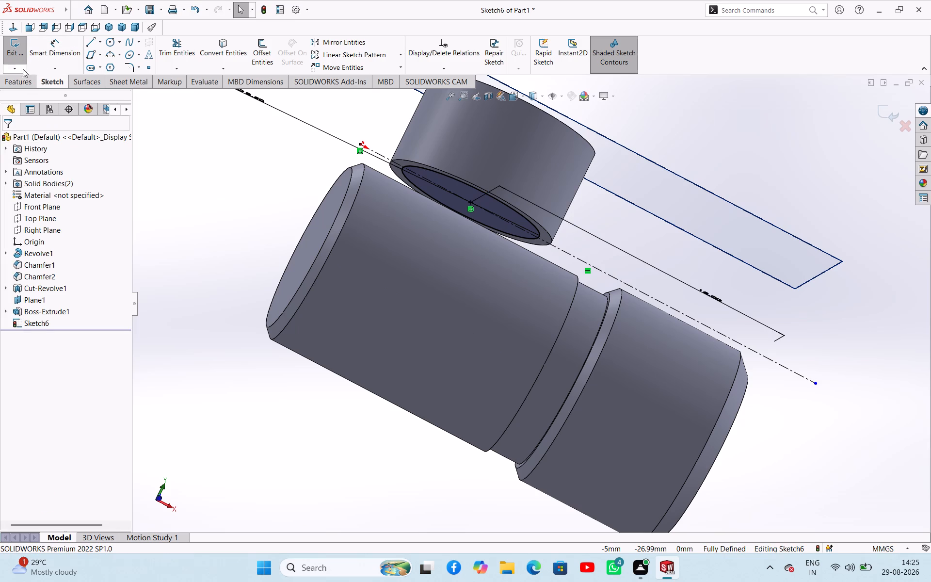
{"action": "left_click", "coordinate": [15, 44]}
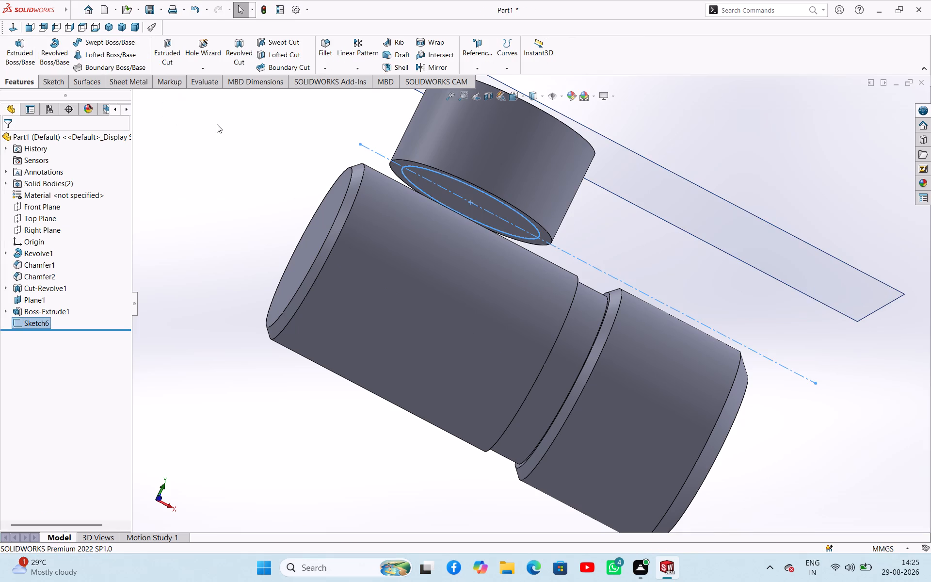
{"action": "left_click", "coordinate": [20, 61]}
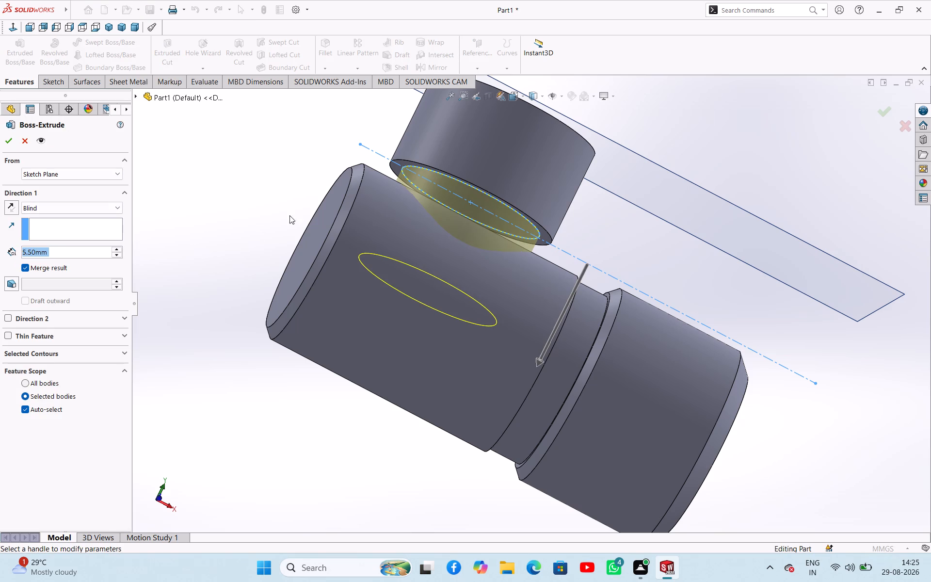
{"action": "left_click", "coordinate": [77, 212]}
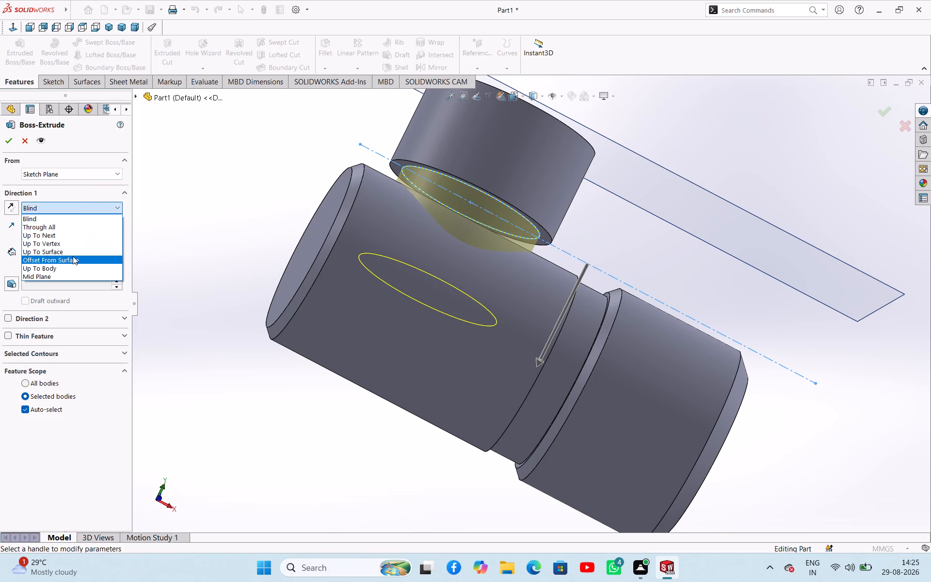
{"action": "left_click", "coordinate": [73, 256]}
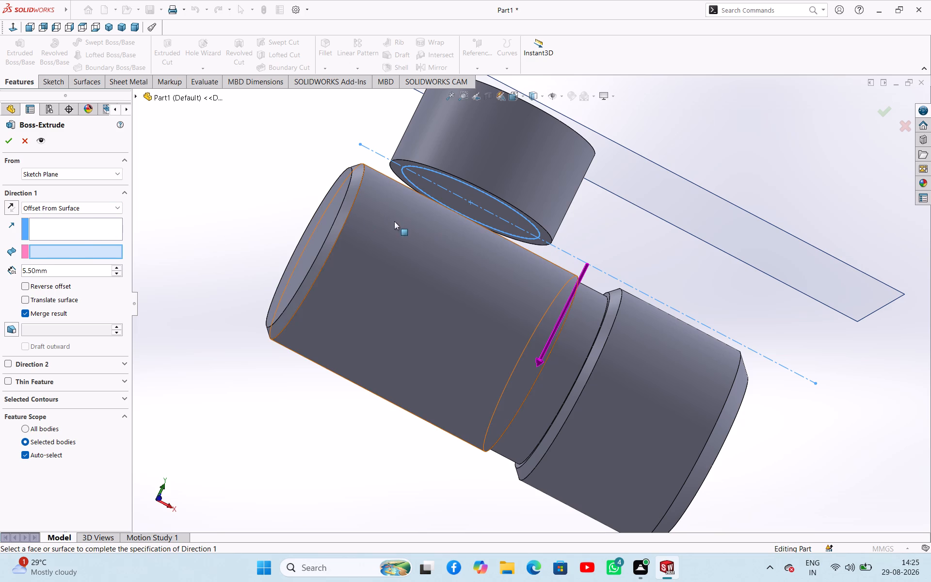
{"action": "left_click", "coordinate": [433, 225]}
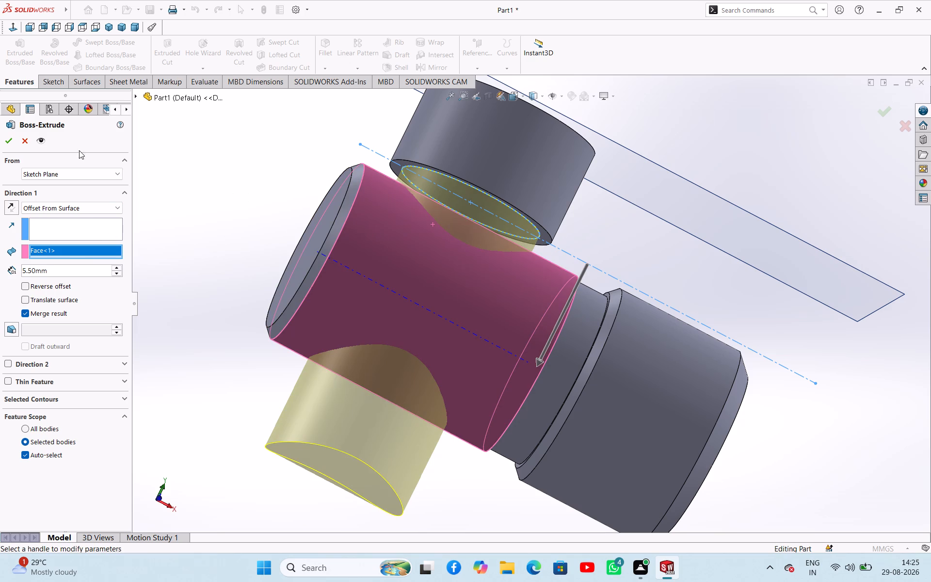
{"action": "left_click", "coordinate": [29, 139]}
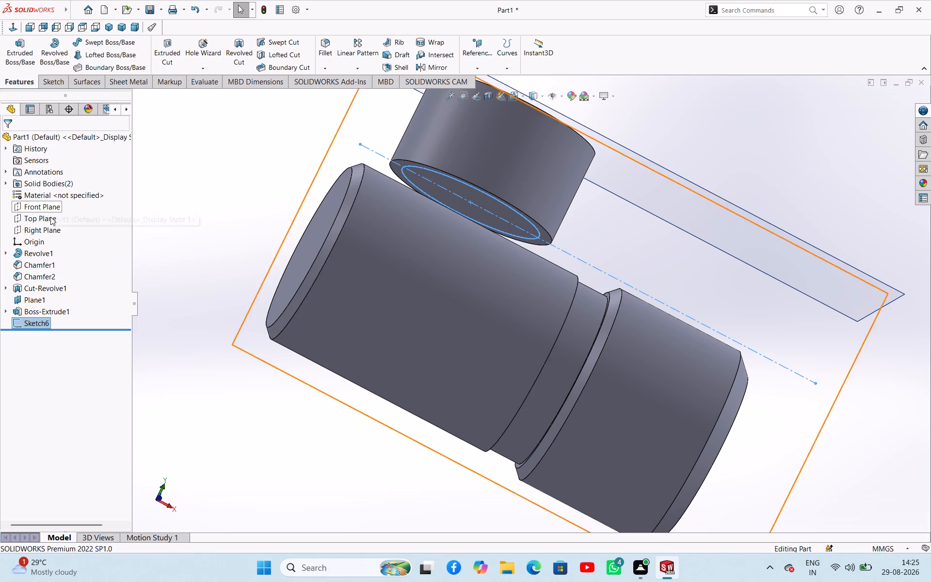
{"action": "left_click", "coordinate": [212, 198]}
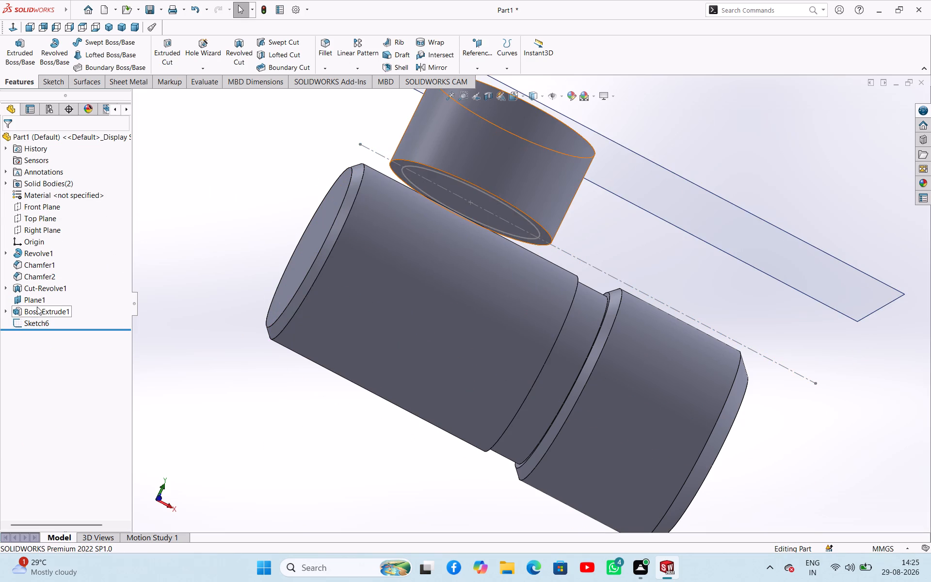
Extrude the 8.5 mm circle sketch using Up To Surface to the cylinder's outer face, with the result merged.
{"action": "left_click", "coordinate": [13, 47]}
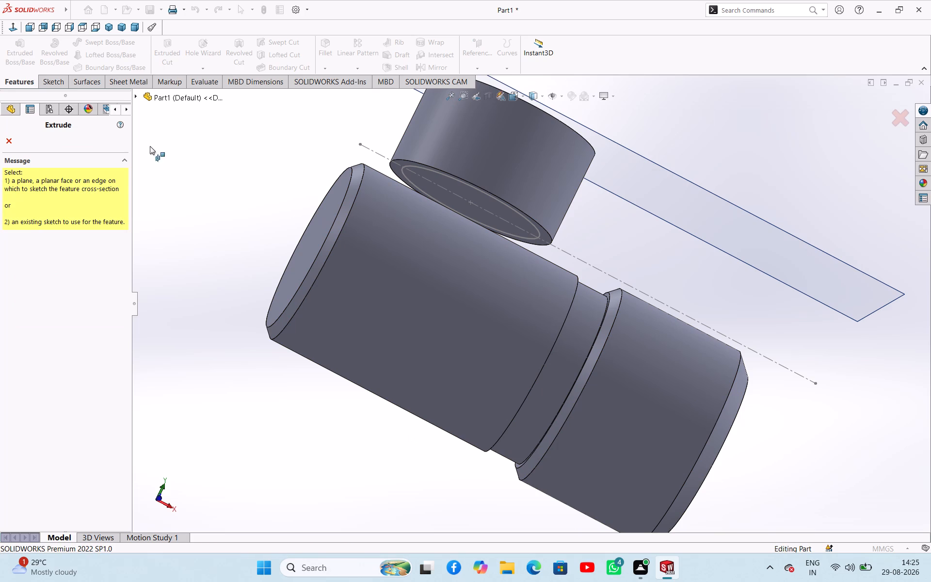
{"action": "left_click", "coordinate": [136, 98]}
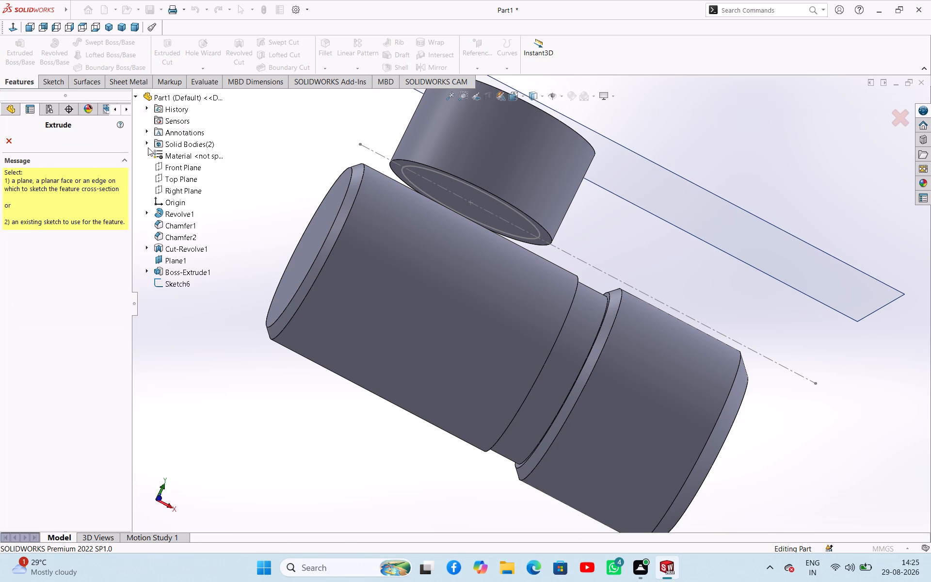
{"action": "left_click", "coordinate": [163, 286]}
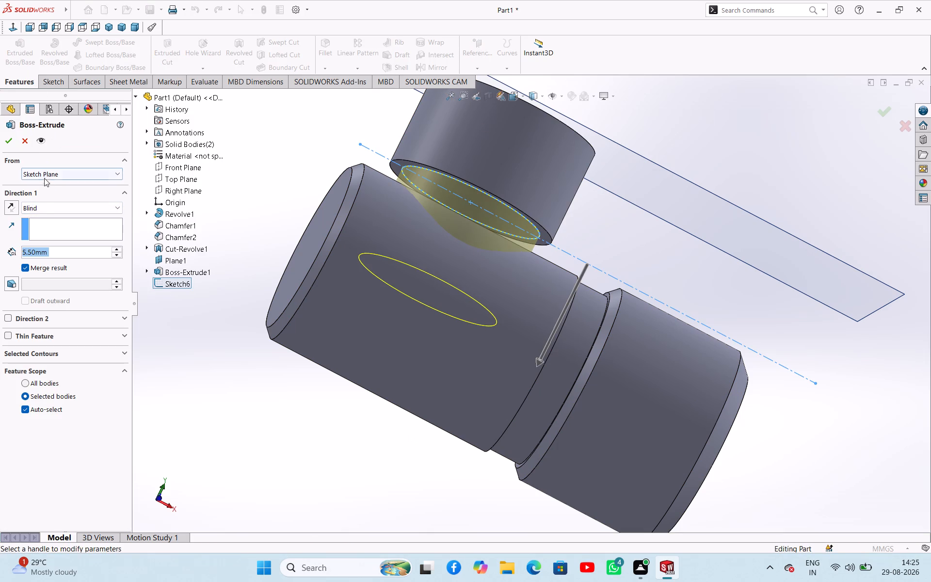
{"action": "left_click", "coordinate": [42, 206]}
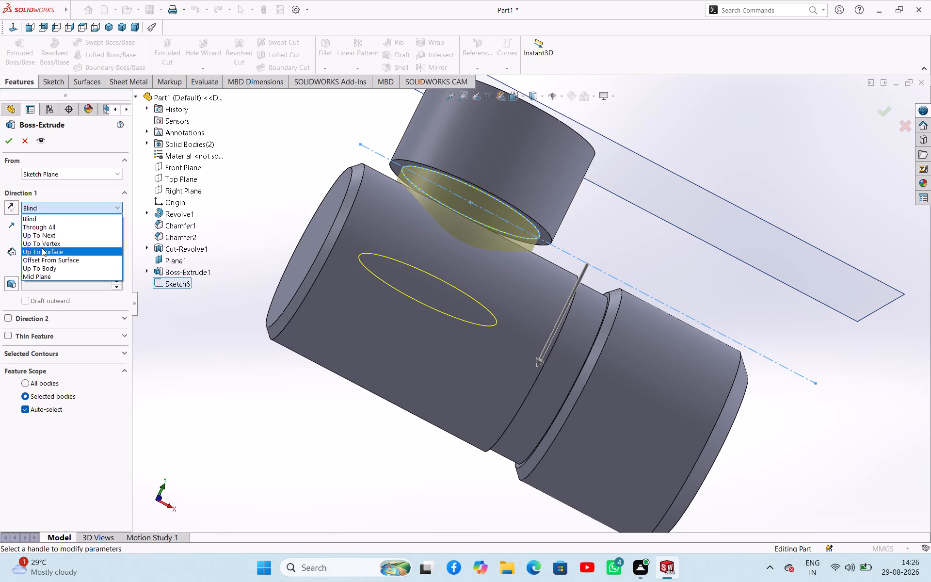
{"action": "left_click", "coordinate": [42, 248]}
{"action": "left_click", "coordinate": [427, 293]}
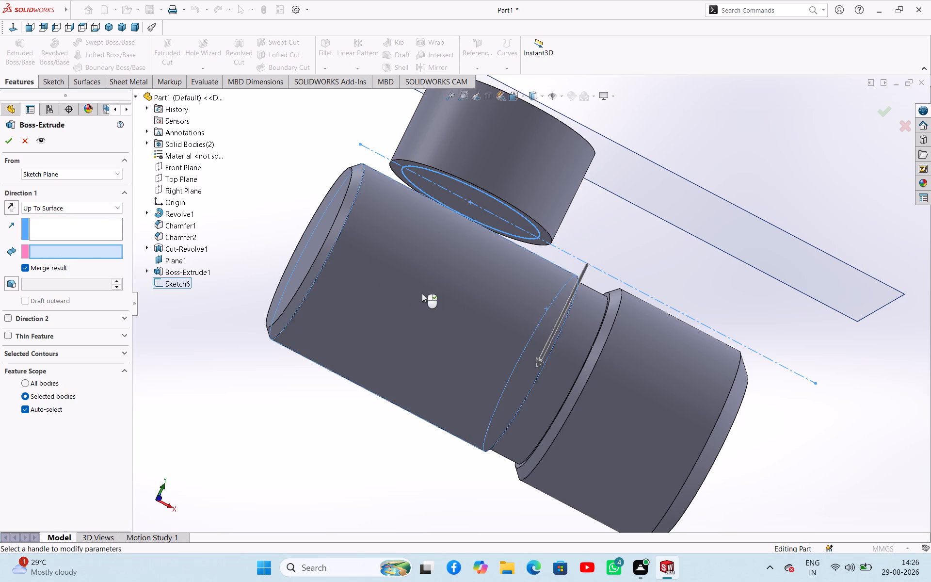
{"action": "left_click", "coordinate": [9, 147]}
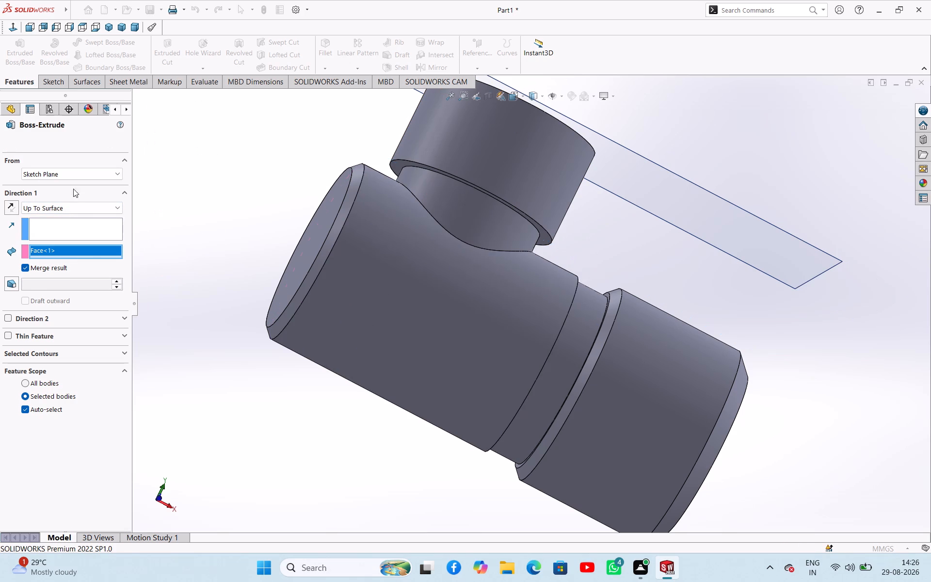
{"action": "left_click", "coordinate": [262, 196]}
Start a sketch on the round boss's top face and draw a concentric circle of about 3 mm radius.
{"action": "middle_click_drag", "start_coordinate": [312, 224], "coordinate": [281, 292]}
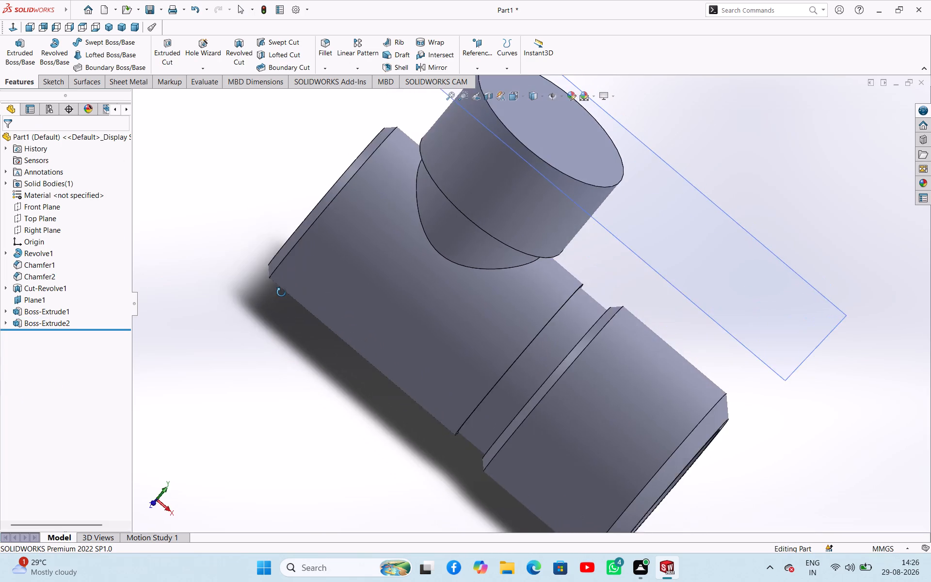
{"action": "middle_click_drag", "start_coordinate": [281, 292], "coordinate": [246, 304]}
{"action": "middle_click_drag", "start_coordinate": [229, 238], "coordinate": [166, 65]}
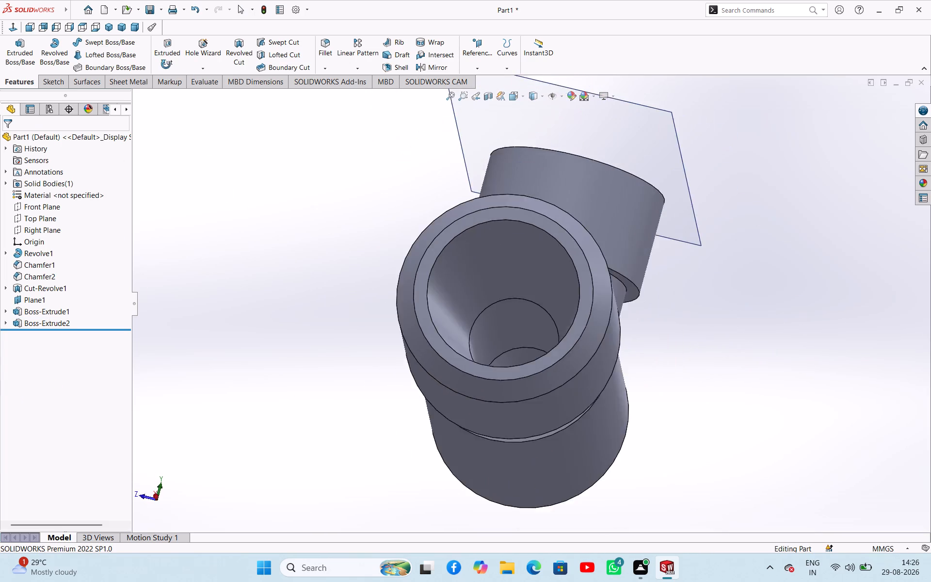
{"action": "middle_click_drag", "start_coordinate": [166, 65], "coordinate": [230, 178]}
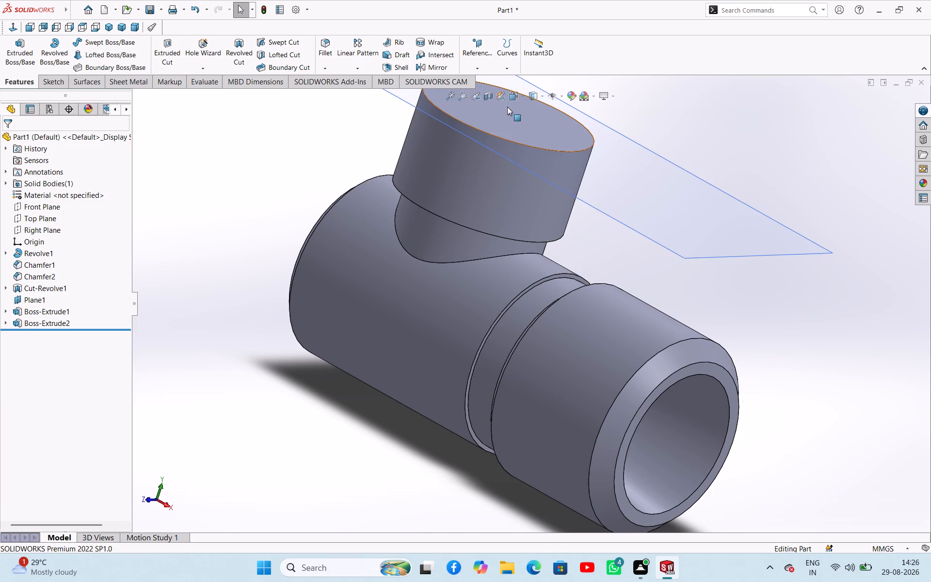
{"action": "left_click", "coordinate": [507, 125]}
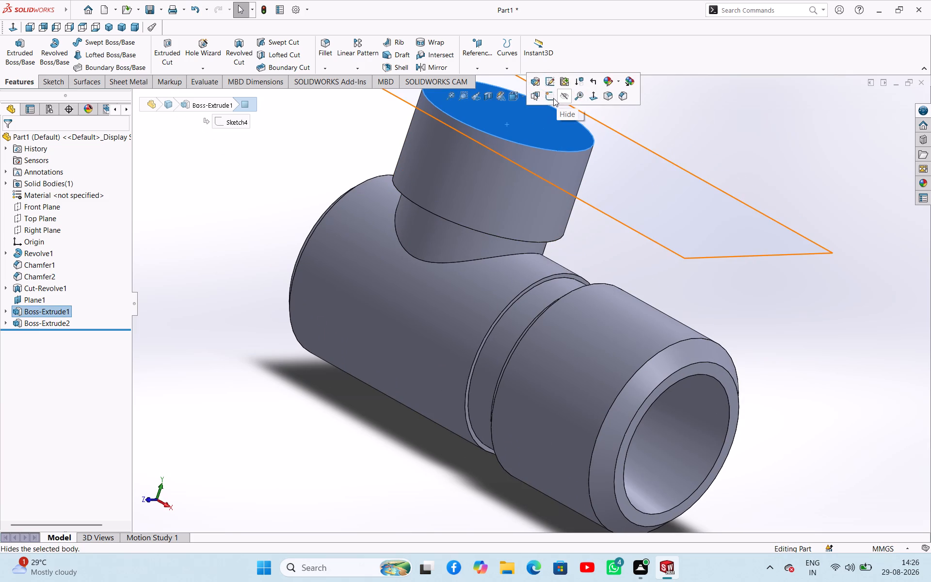
{"action": "left_click", "coordinate": [553, 98]}
{"action": "left_click", "coordinate": [185, 225]}
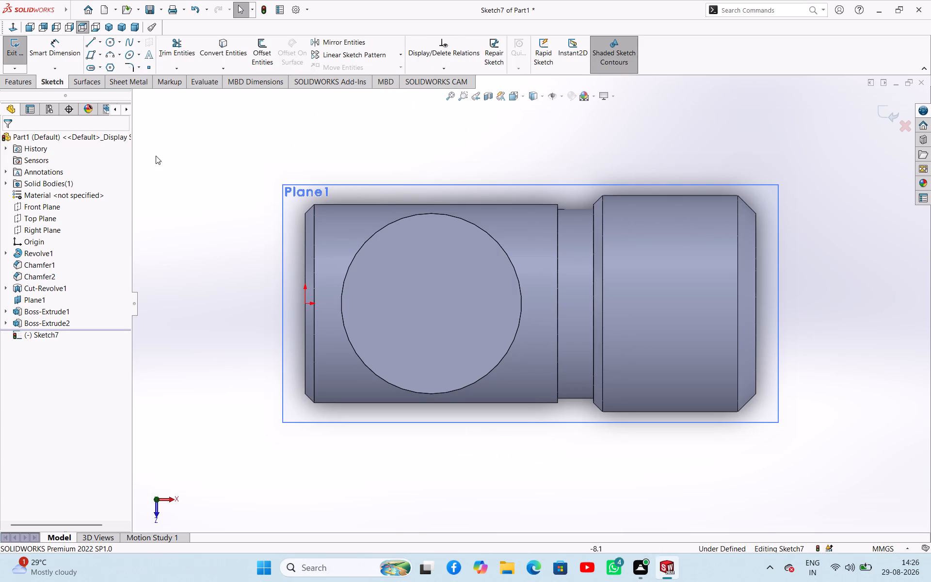
{"action": "left_click", "coordinate": [111, 45]}
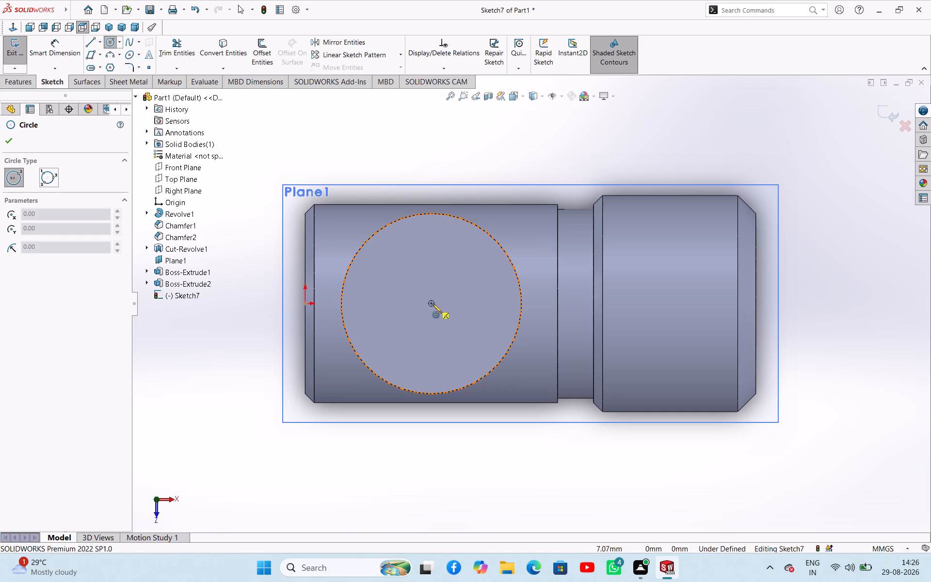
{"action": "left_click", "coordinate": [433, 304]}
{"action": "left_click", "coordinate": [415, 355]}
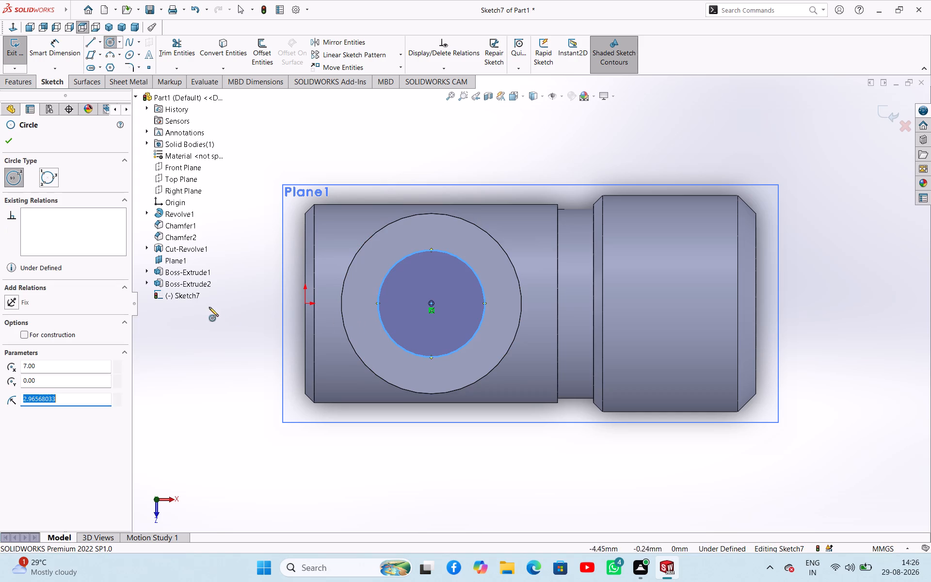
{"action": "right_click", "coordinate": [205, 305]}
{"action": "left_click", "coordinate": [220, 318]}
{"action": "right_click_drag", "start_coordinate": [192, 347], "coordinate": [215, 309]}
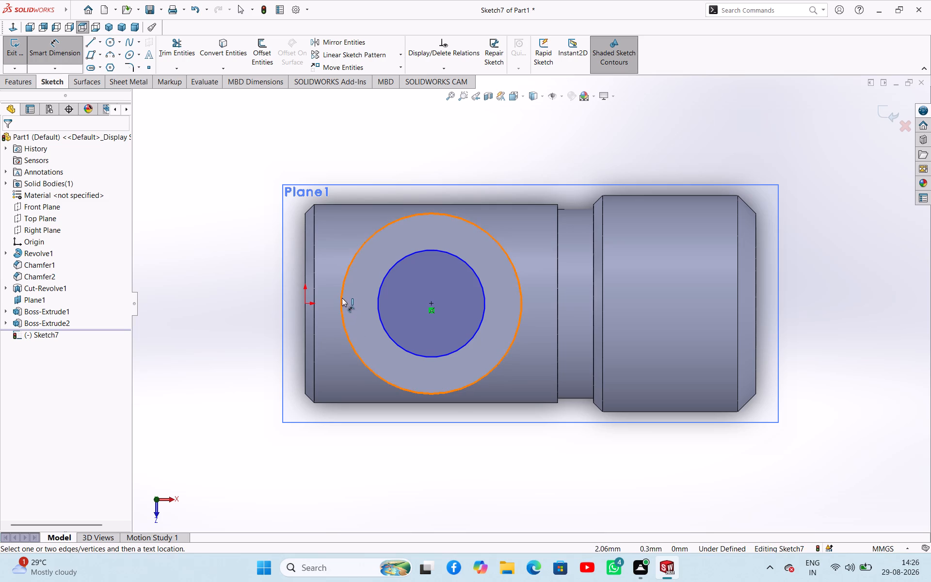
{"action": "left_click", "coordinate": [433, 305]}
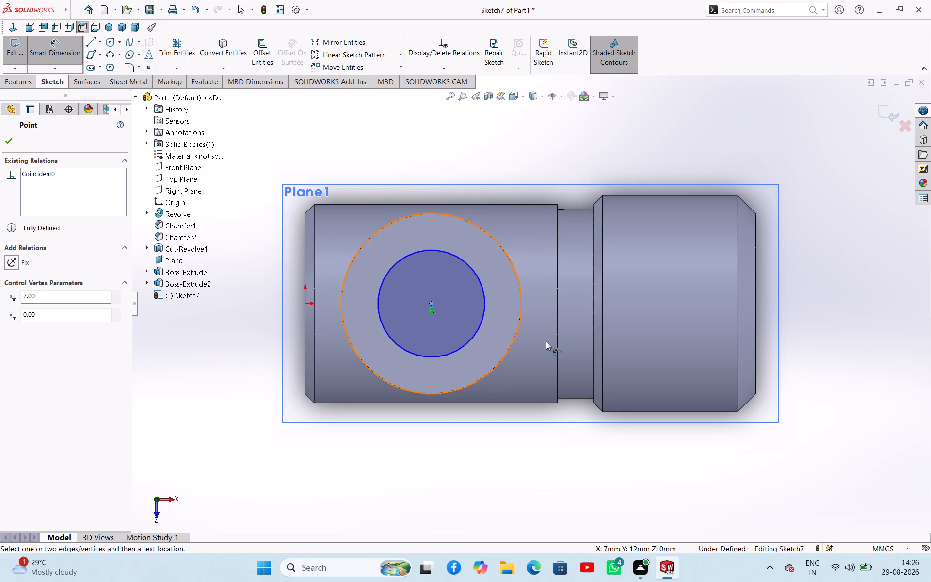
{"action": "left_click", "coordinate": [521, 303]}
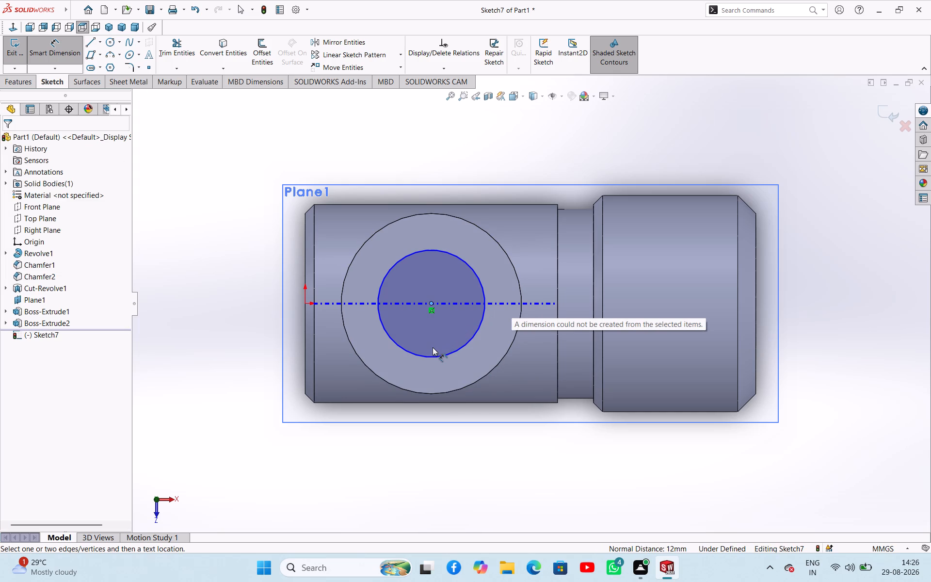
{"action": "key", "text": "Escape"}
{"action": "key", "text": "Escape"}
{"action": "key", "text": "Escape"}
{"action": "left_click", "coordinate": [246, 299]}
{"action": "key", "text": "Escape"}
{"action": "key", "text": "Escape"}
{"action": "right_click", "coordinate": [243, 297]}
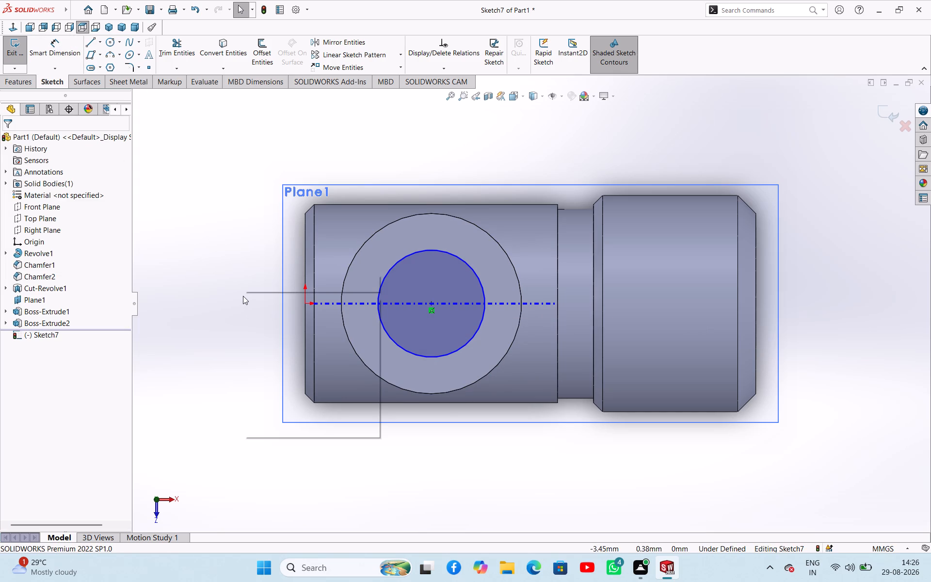
Dimension the diameter of the circle on the boss's top face as 5 mm.
{"action": "right_click_drag", "start_coordinate": [220, 275], "coordinate": [228, 205]}
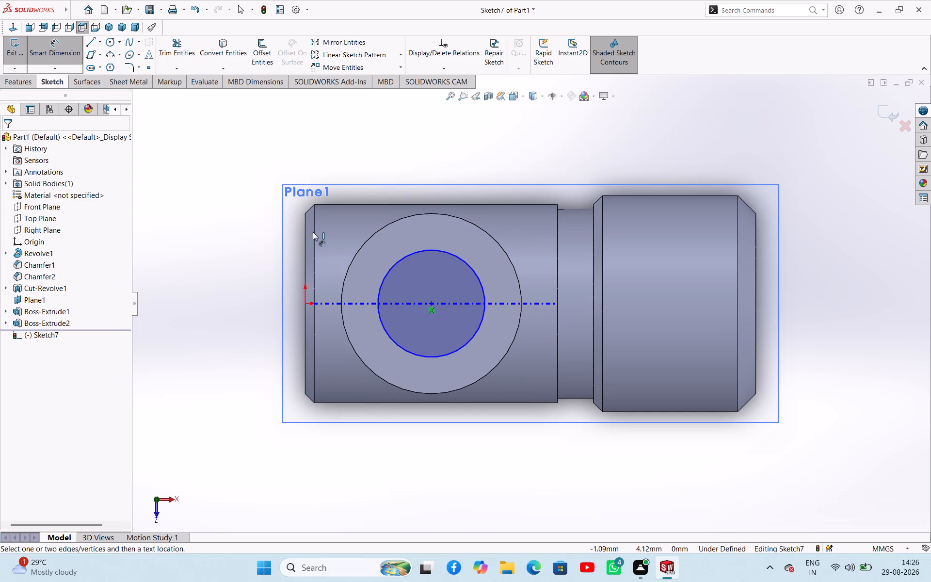
{"action": "left_click_drag", "start_coordinate": [394, 262], "coordinate": [384, 259]}
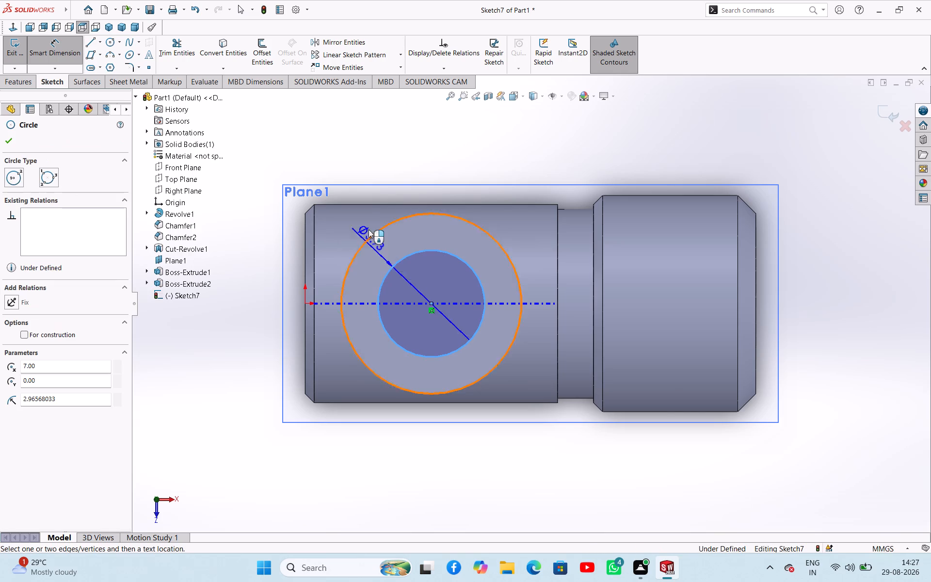
{"action": "left_click", "coordinate": [370, 161]}
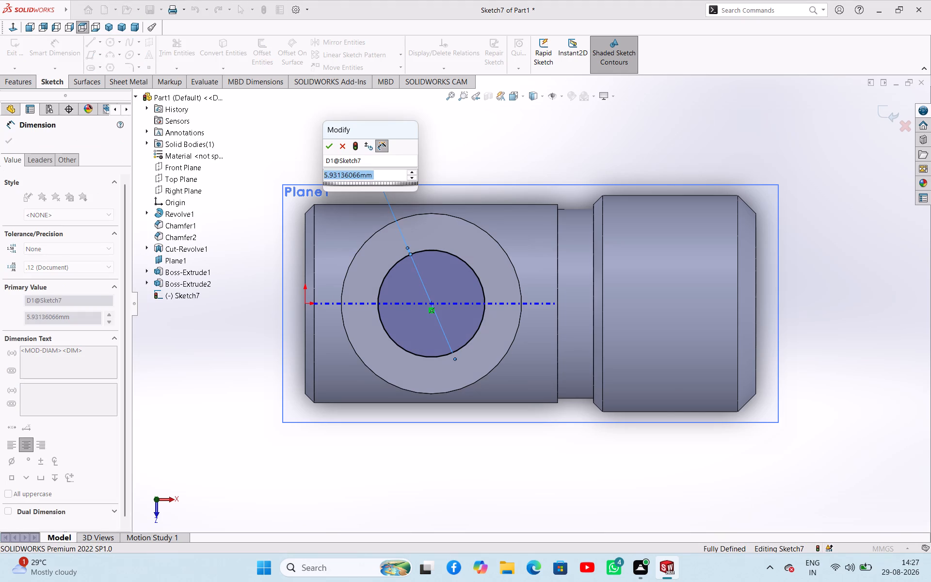
{"action": "key", "text": "5"}
{"action": "key", "text": "Return"}
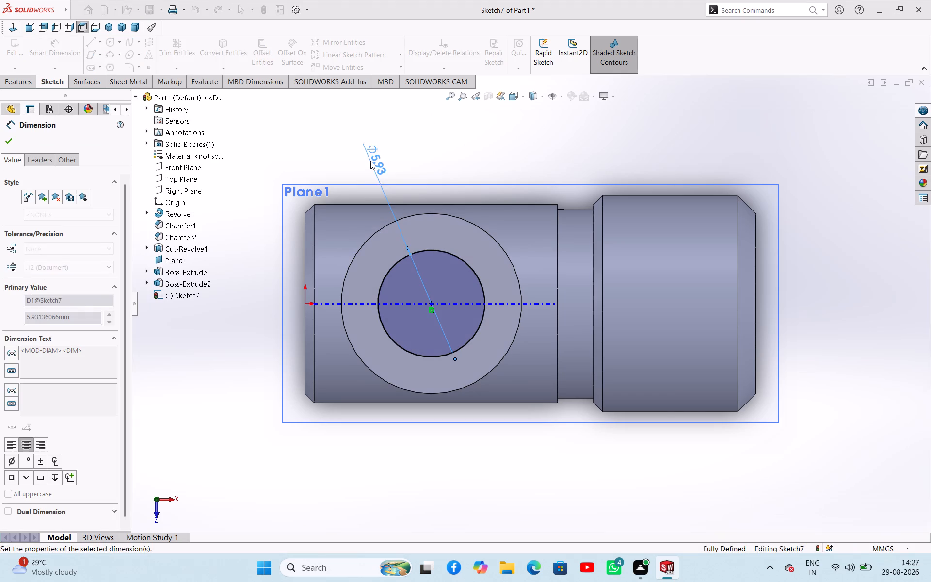
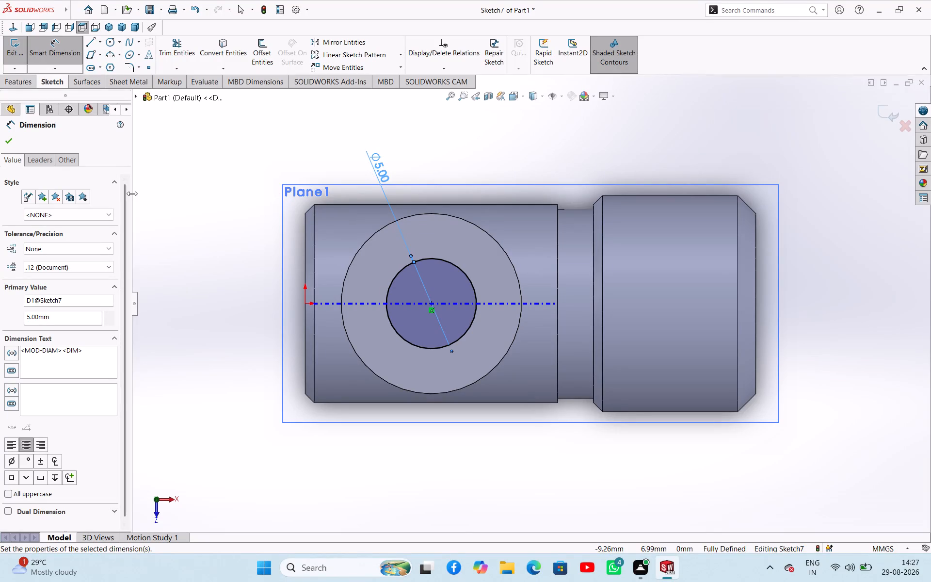
Cut the 5 mm circle through the boss using Up To Surface, ending at the main bore's straight cylindrical inner face.
{"action": "left_click", "coordinate": [8, 139]}
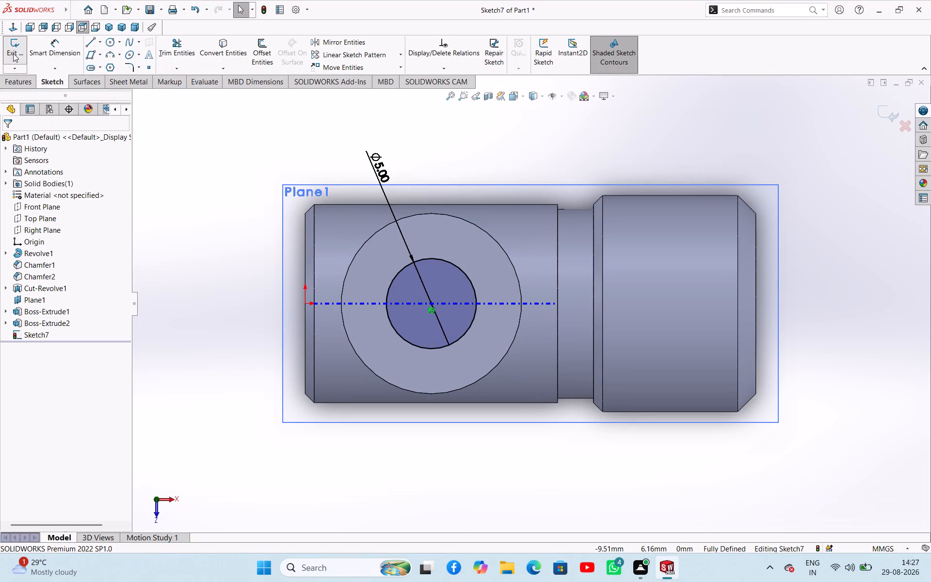
{"action": "left_click", "coordinate": [13, 53]}
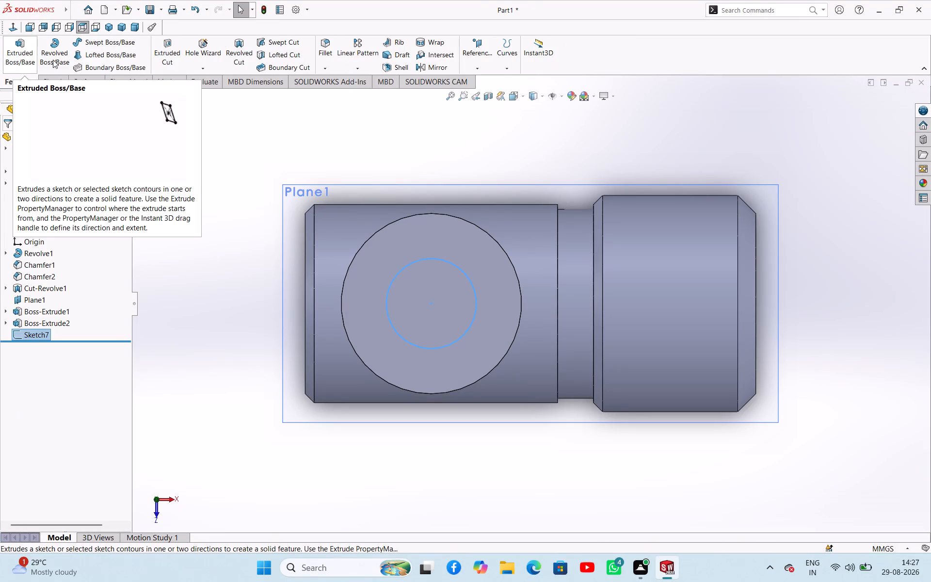
{"action": "left_click", "coordinate": [160, 49]}
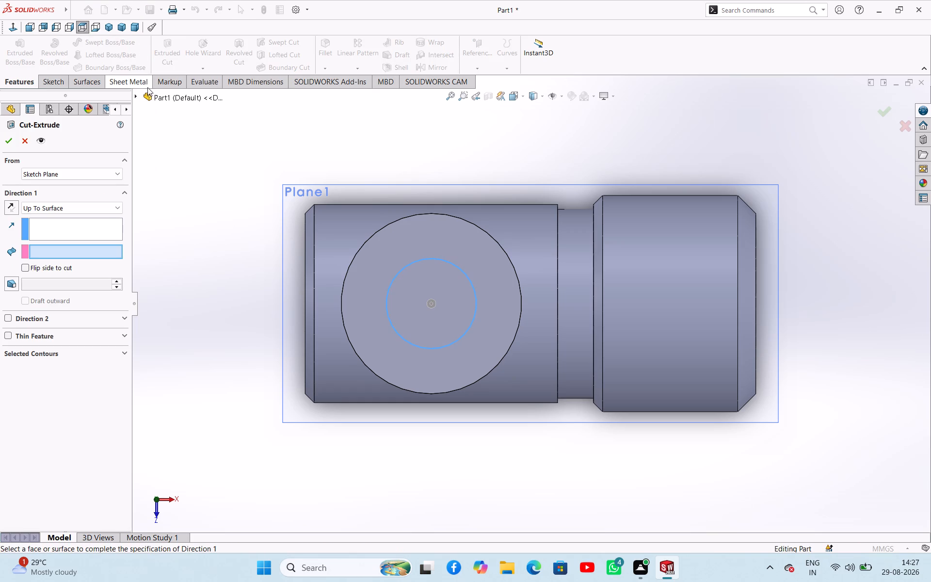
{"action": "middle_click_drag", "start_coordinate": [184, 130], "coordinate": [136, 146]}
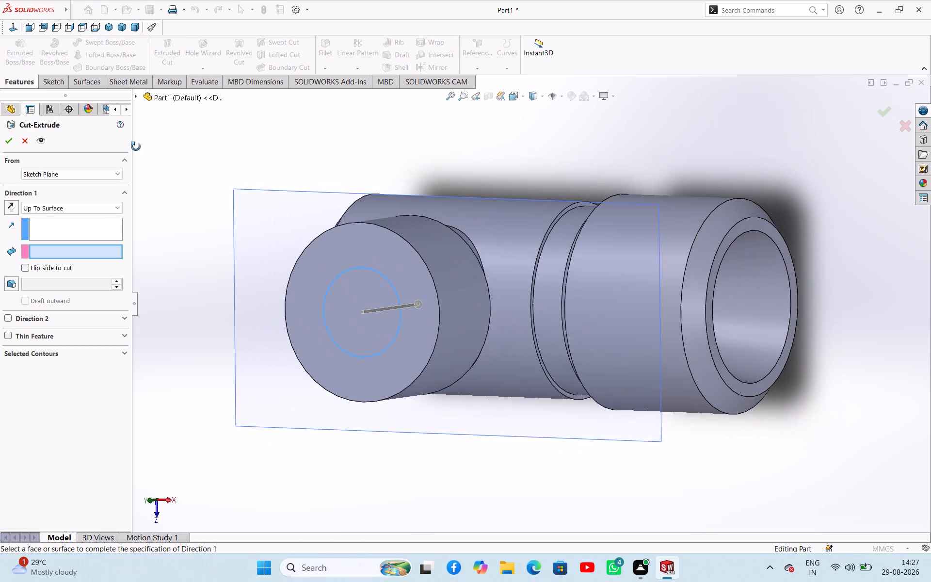
{"action": "middle_click_drag", "start_coordinate": [136, 146], "coordinate": [135, 146]}
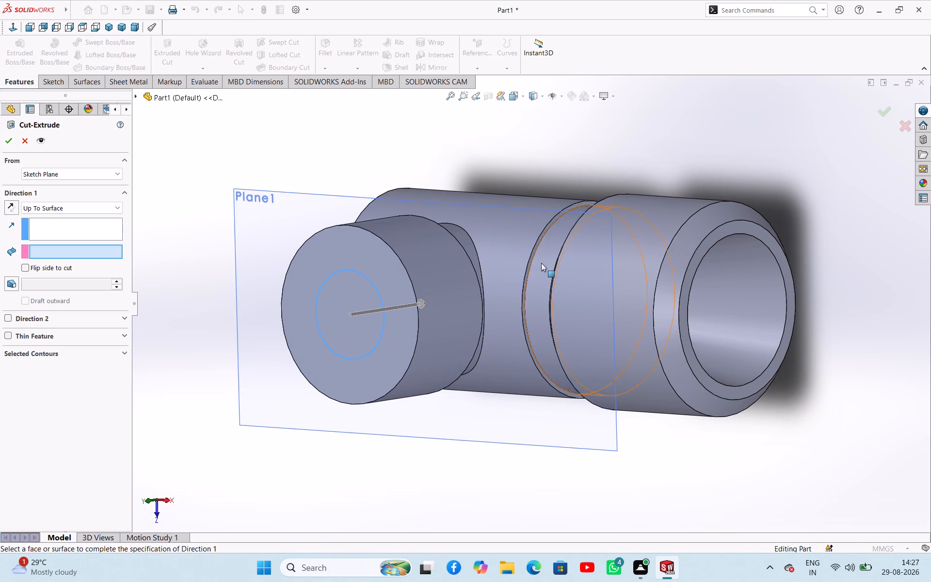
{"action": "middle_click_drag", "start_coordinate": [801, 322], "coordinate": [718, 303]}
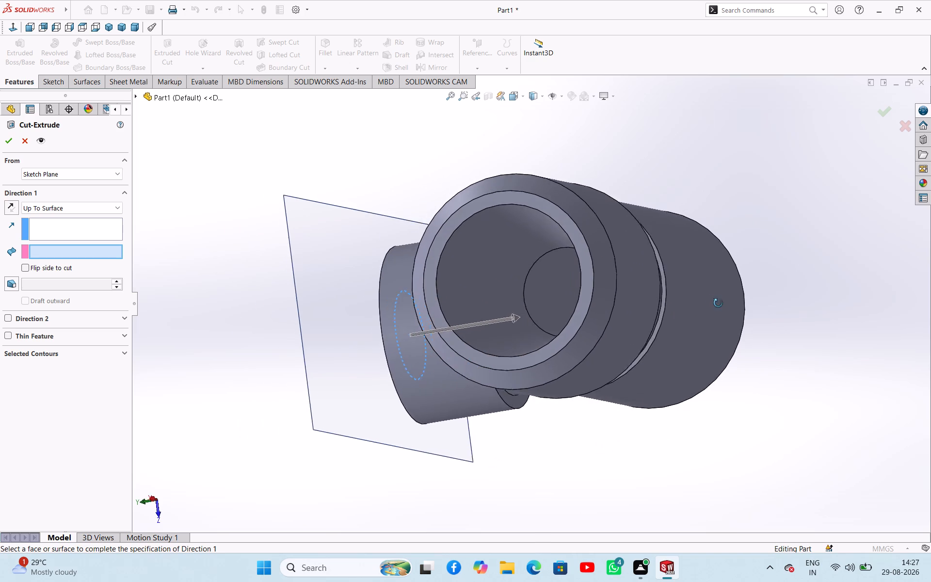
{"action": "middle_click_drag", "start_coordinate": [718, 303], "coordinate": [732, 310]}
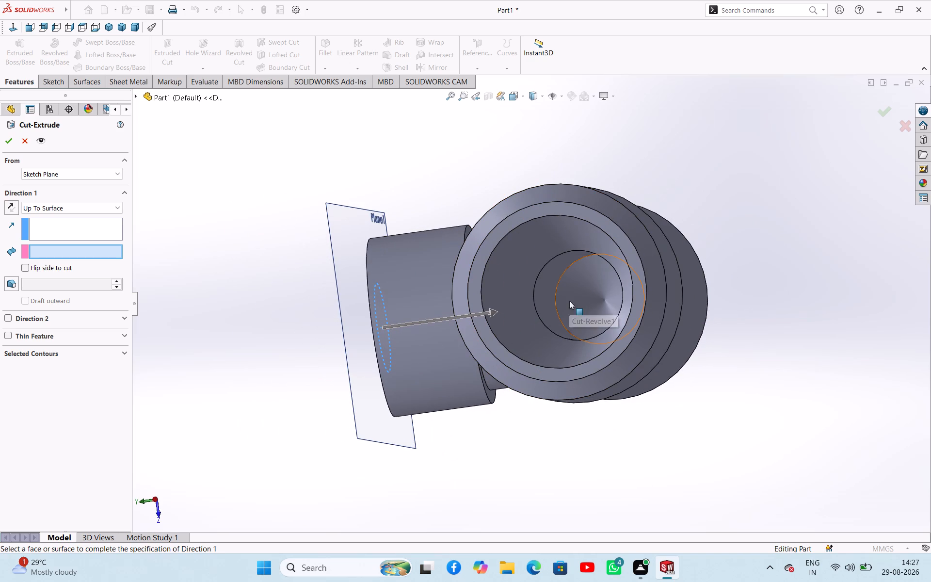
{"action": "left_click", "coordinate": [546, 299]}
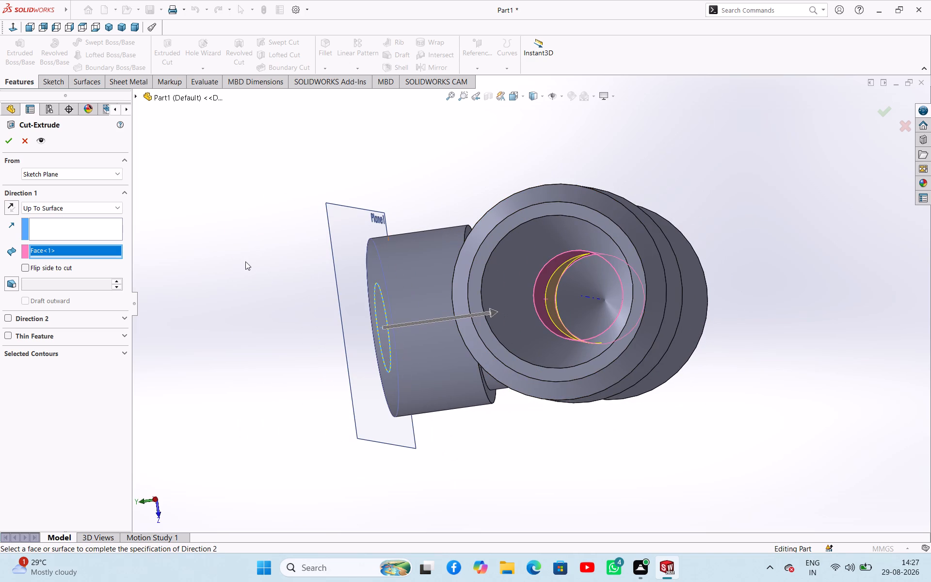
{"action": "left_click", "coordinate": [3, 143]}
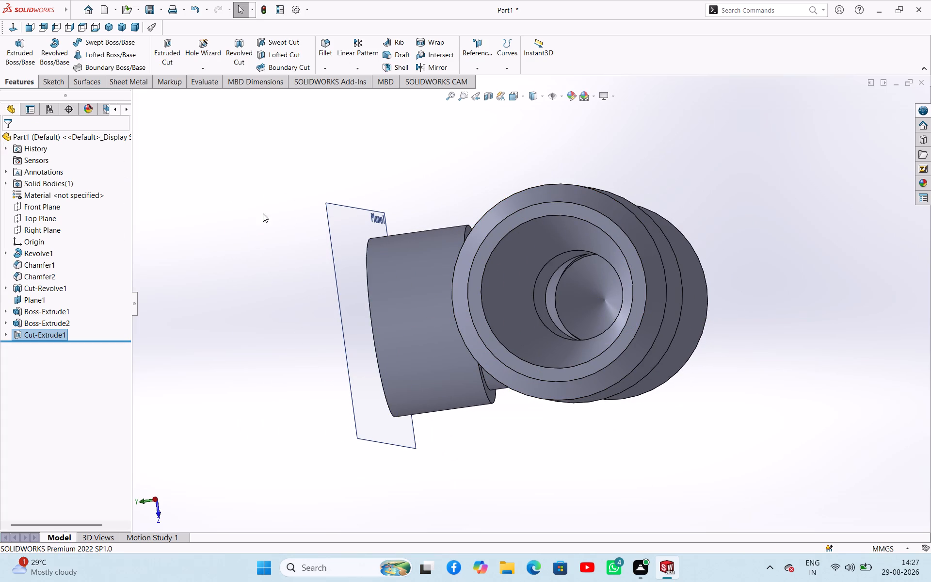
{"action": "left_click", "coordinate": [273, 219]}
Check the distance and angle settings of the Chamfer2 feature and leave them as they are.
{"action": "middle_click_drag", "start_coordinate": [368, 213], "coordinate": [436, 164]}
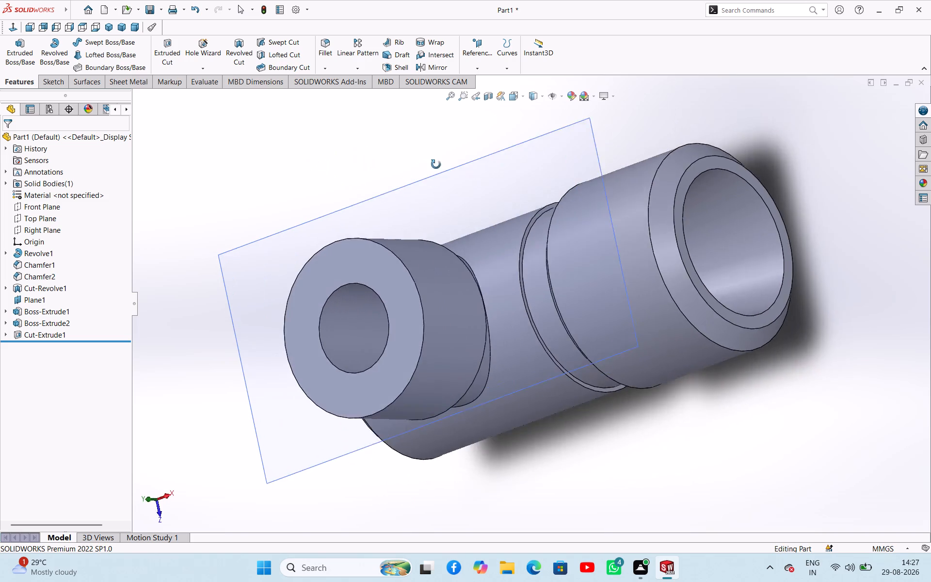
{"action": "middle_click_drag", "start_coordinate": [436, 164], "coordinate": [495, 82]}
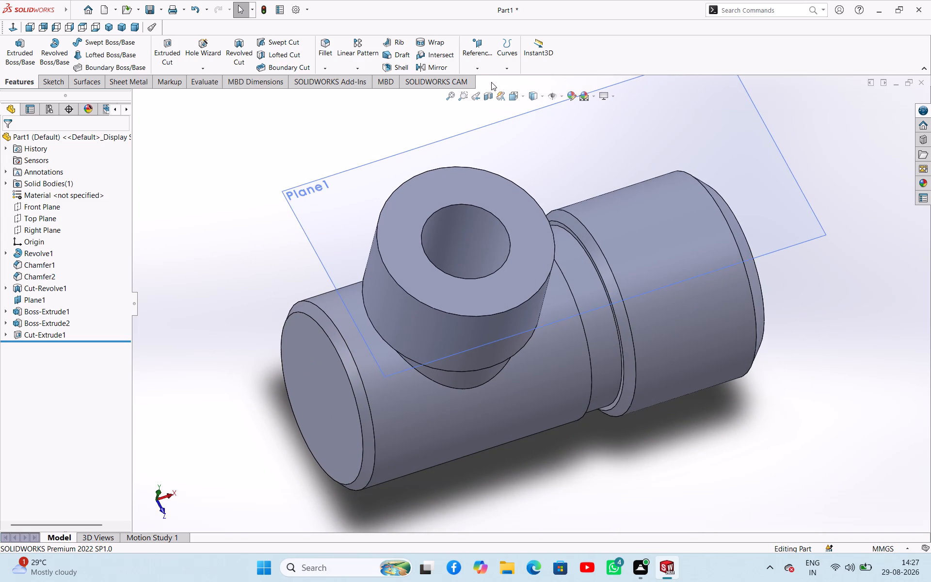
{"action": "scroll", "coordinate": [437, 175], "scroll_direction": "down", "scroll_amount": 1}
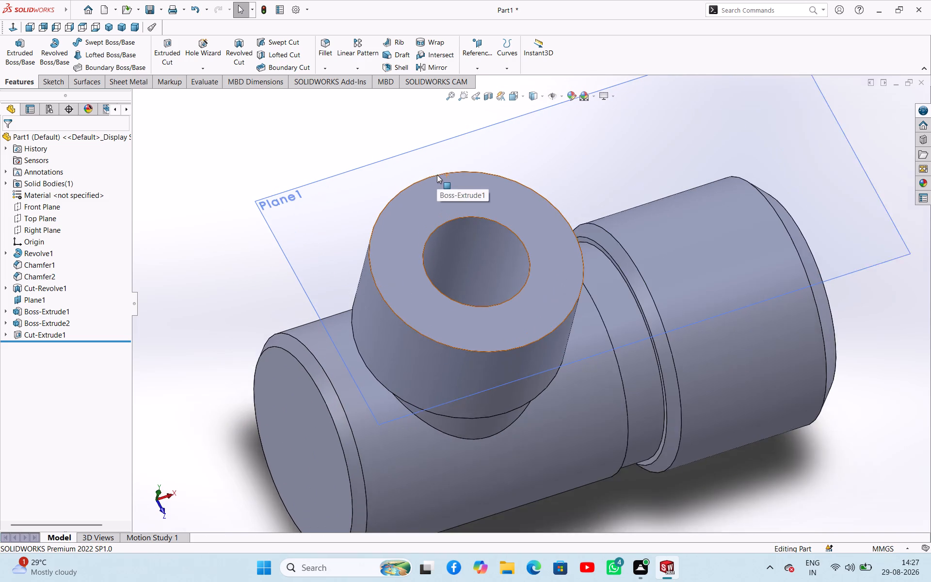
{"action": "scroll", "coordinate": [437, 175], "scroll_direction": "down", "scroll_amount": 1}
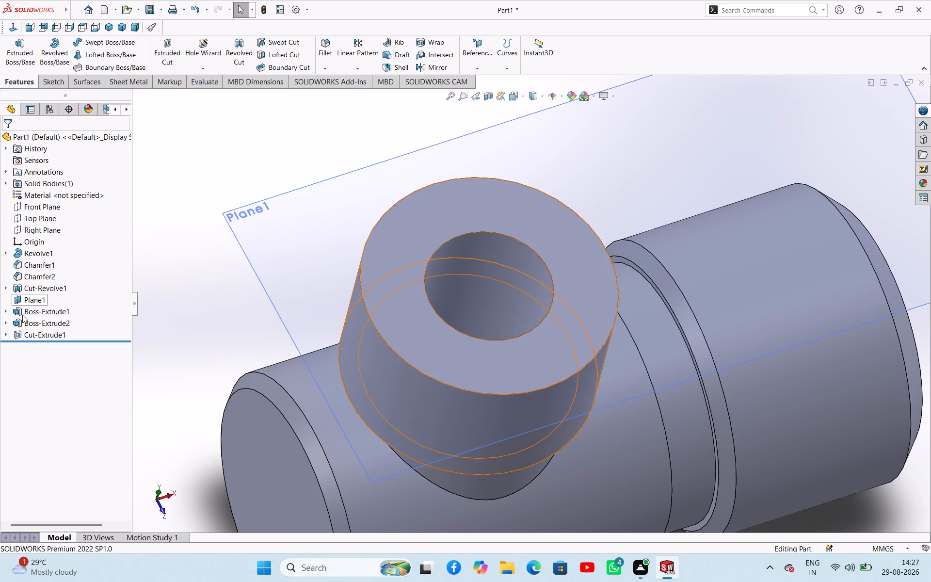
{"action": "left_click", "coordinate": [38, 276]}
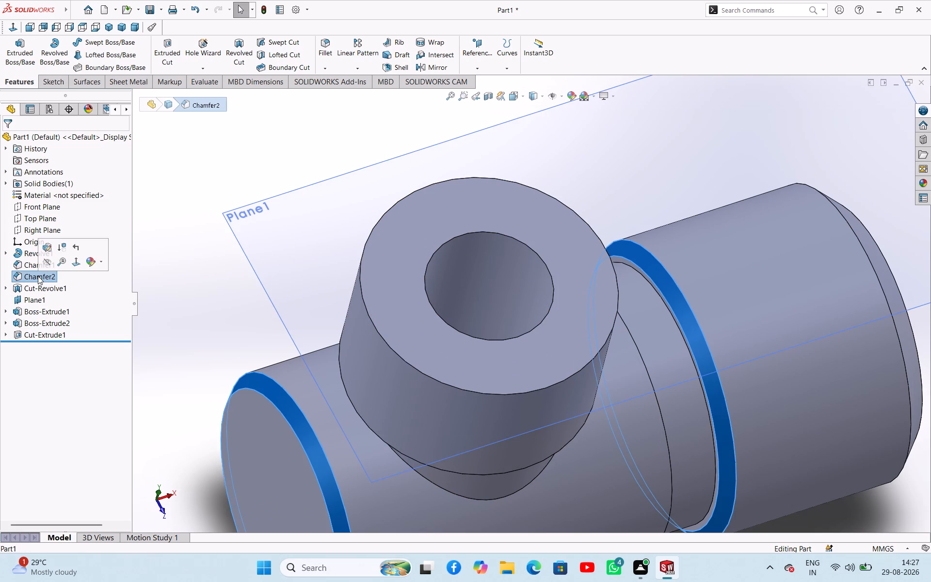
{"action": "left_click", "coordinate": [47, 250]}
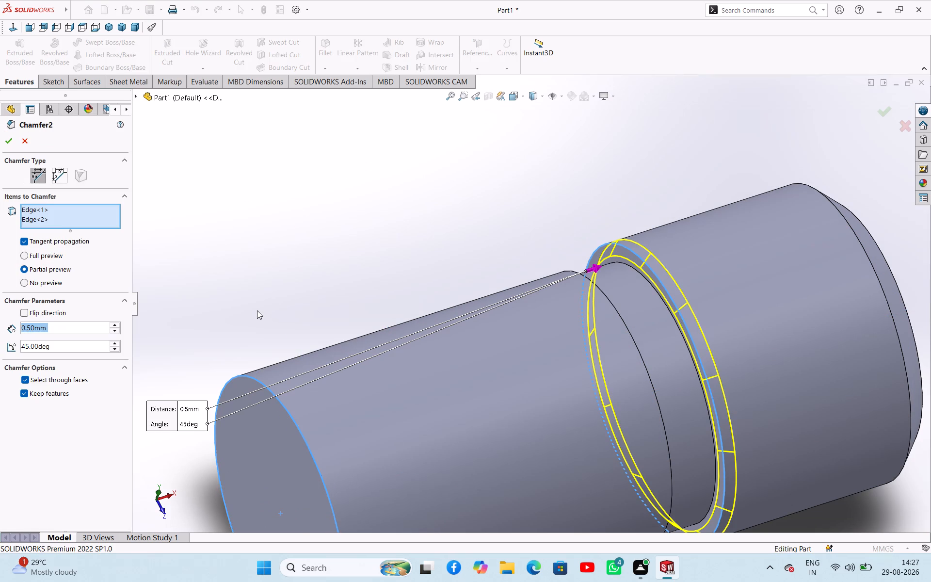
{"action": "scroll", "coordinate": [257, 310], "scroll_direction": "up", "scroll_amount": 2}
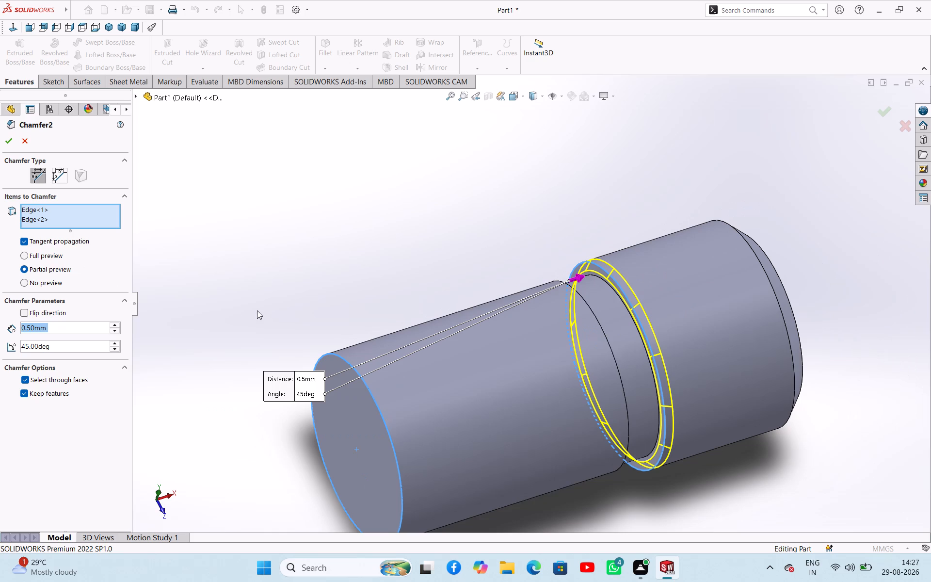
{"action": "scroll", "coordinate": [450, 353], "scroll_direction": "down", "scroll_amount": 3}
{"action": "scroll", "coordinate": [457, 350], "scroll_direction": "up", "scroll_amount": 4}
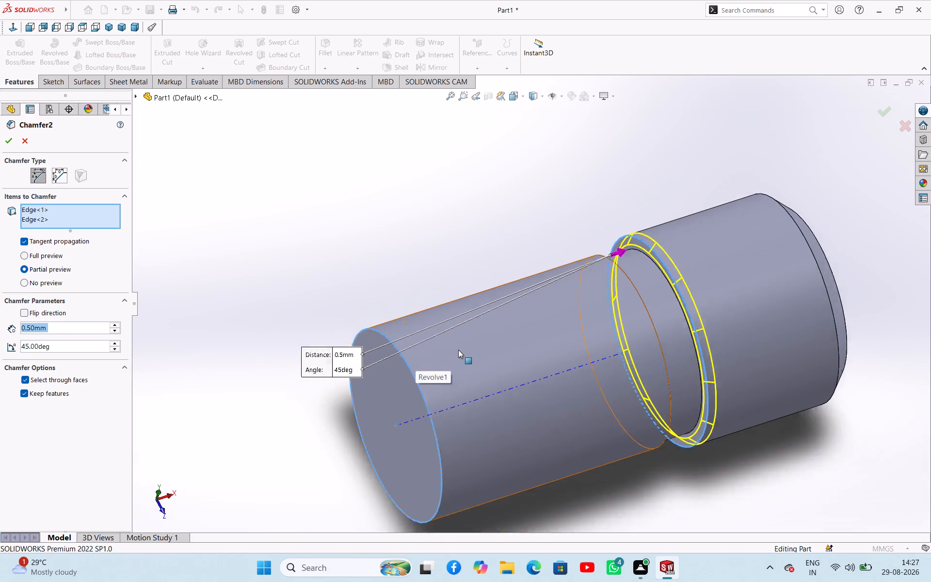
{"action": "scroll", "coordinate": [458, 350], "scroll_direction": "up", "scroll_amount": 1}
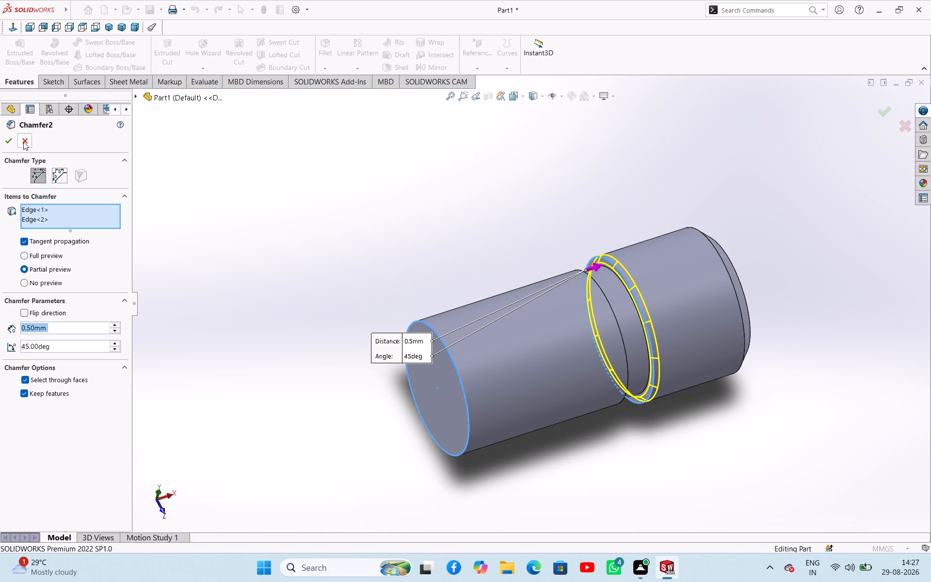
{"action": "left_click", "coordinate": [23, 142]}
{"action": "left_click", "coordinate": [347, 236]}
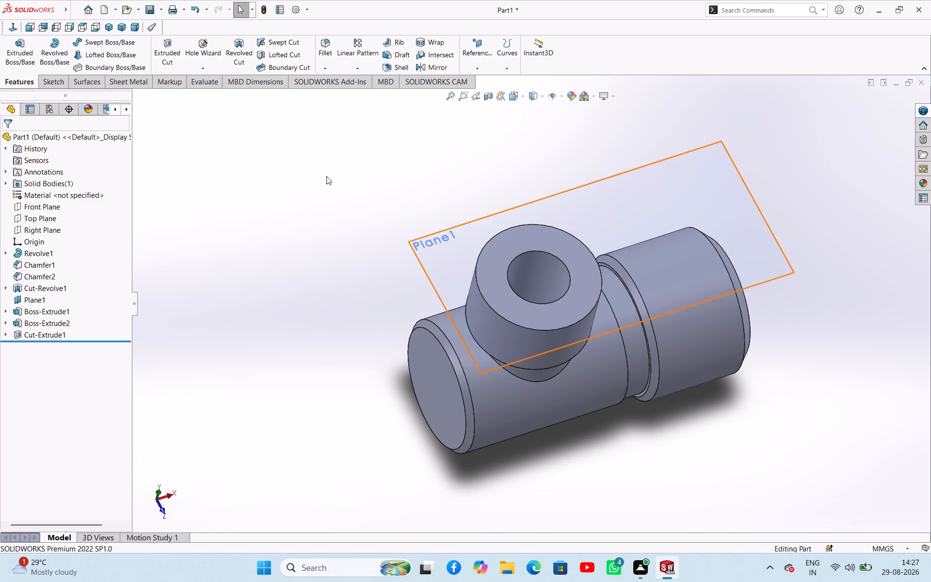
Chamfer the outer edge of the side boss's top face by 0.5 mm at 45 degrees.
{"action": "left_click", "coordinate": [330, 73]}
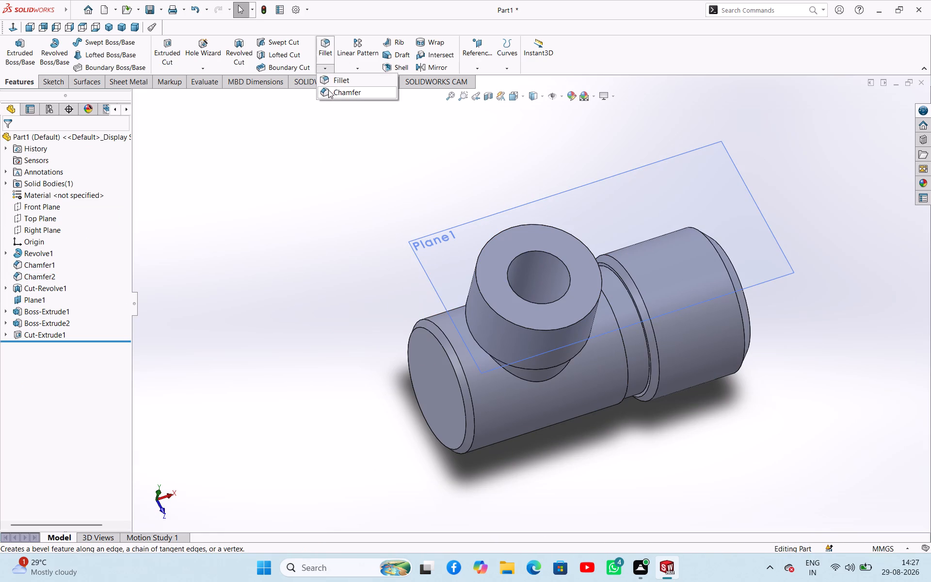
{"action": "left_click", "coordinate": [328, 90]}
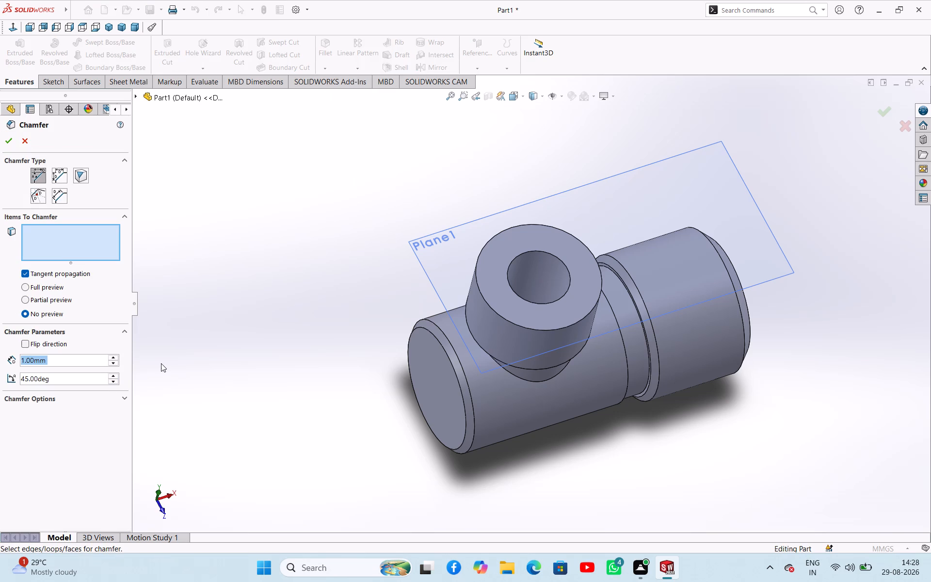
{"action": "key", "text": "period"}
{"action": "key", "text": "5"}
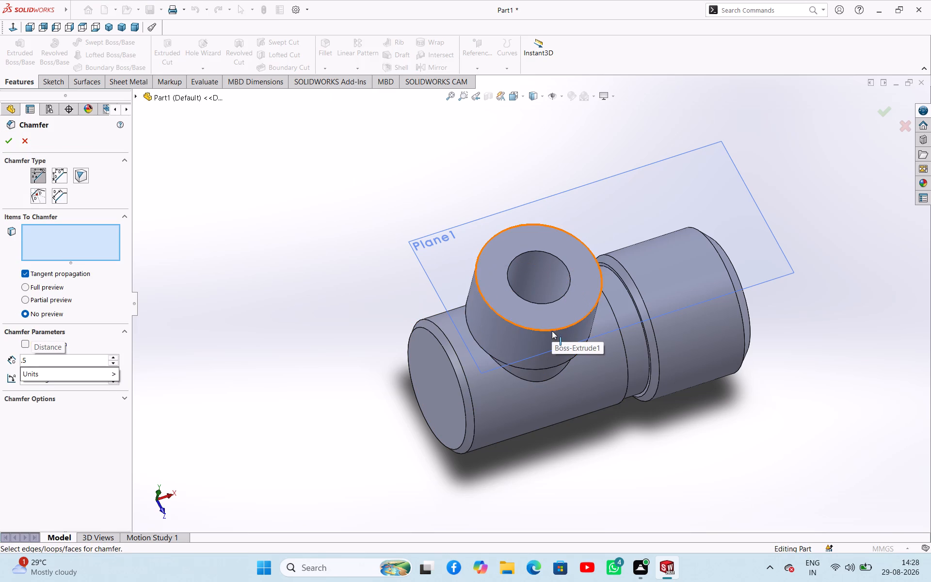
{"action": "left_click", "coordinate": [552, 330]}
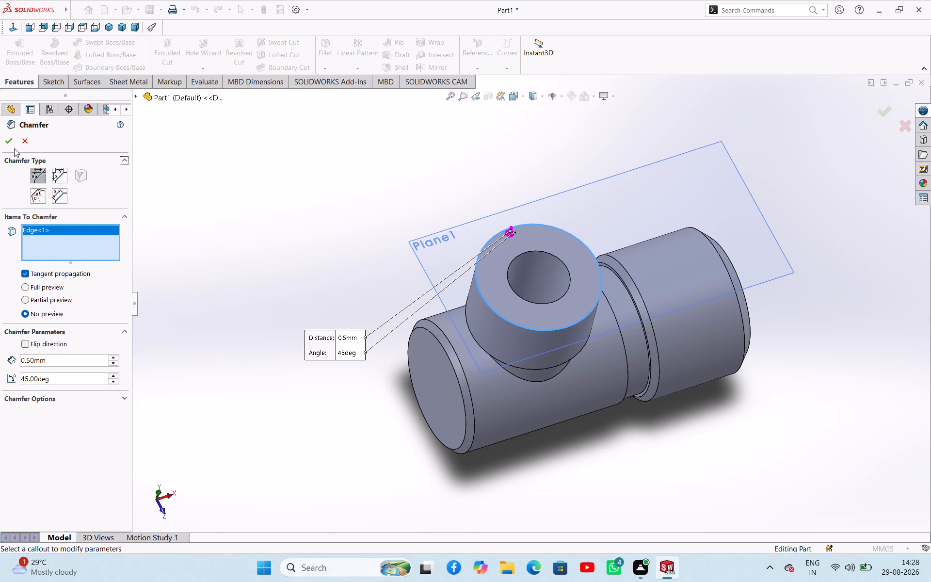
{"action": "left_click", "coordinate": [6, 140]}
{"action": "left_click", "coordinate": [307, 261]}
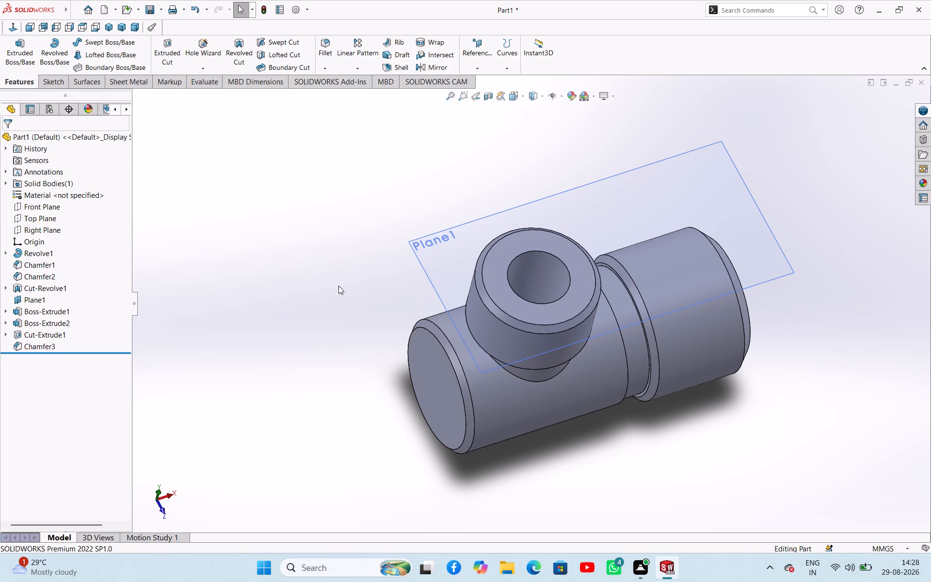
Apply a planar section view on the Front Plane to inspect the bores in the cylinder and side boss.
{"action": "middle_click_drag", "start_coordinate": [567, 355], "coordinate": [493, 263]}
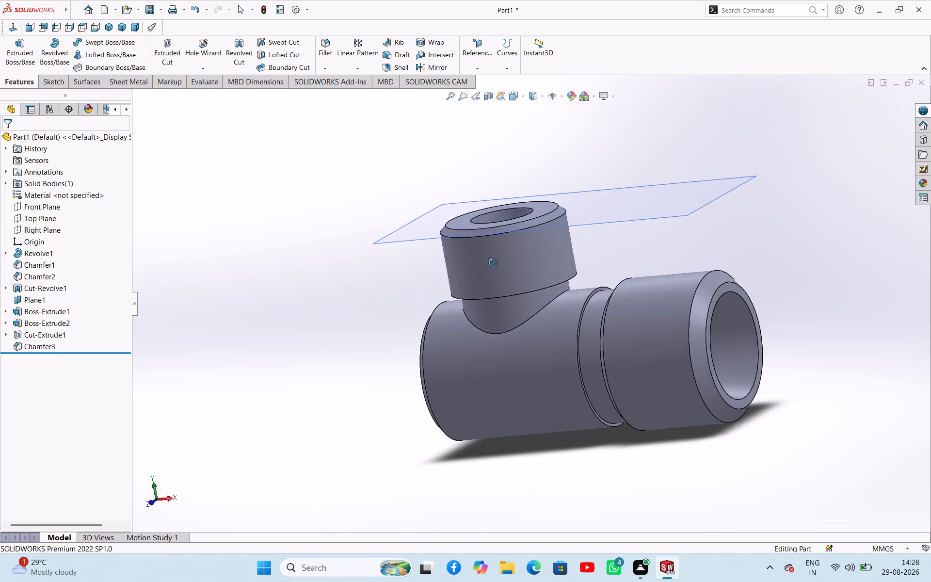
{"action": "middle_click_drag", "start_coordinate": [493, 263], "coordinate": [440, 305]}
{"action": "middle_click_drag", "start_coordinate": [407, 263], "coordinate": [383, 231]}
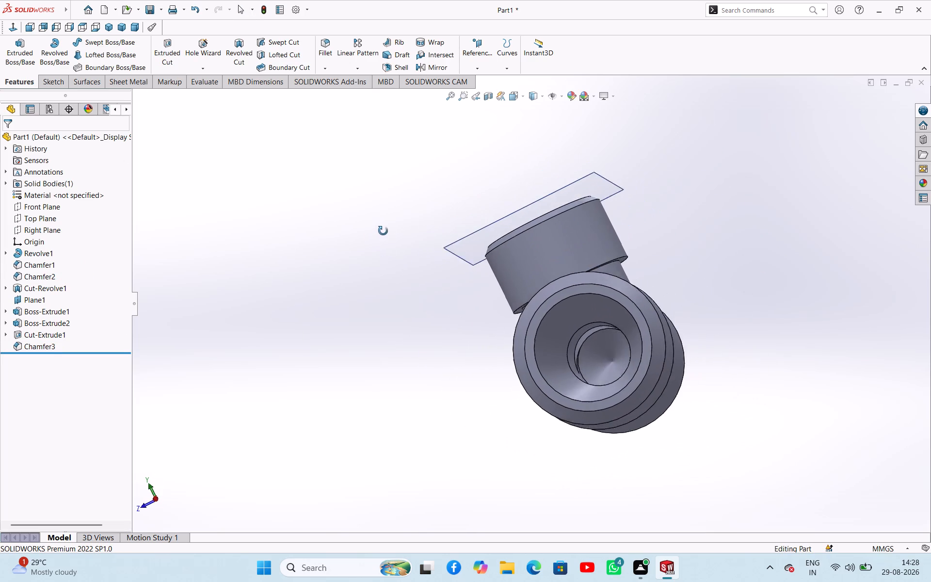
{"action": "middle_click_drag", "start_coordinate": [383, 231], "coordinate": [438, 254]}
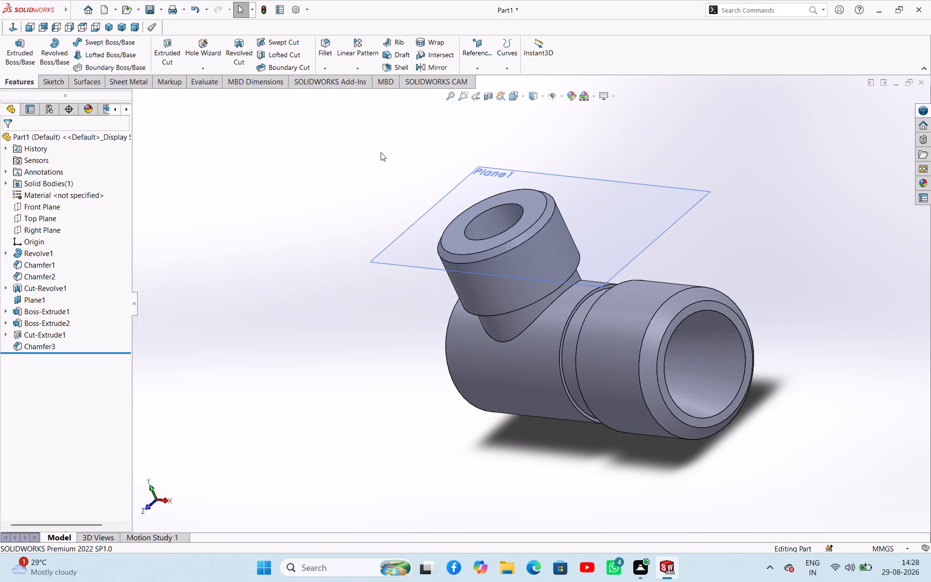
{"action": "left_click", "coordinate": [150, 506]}
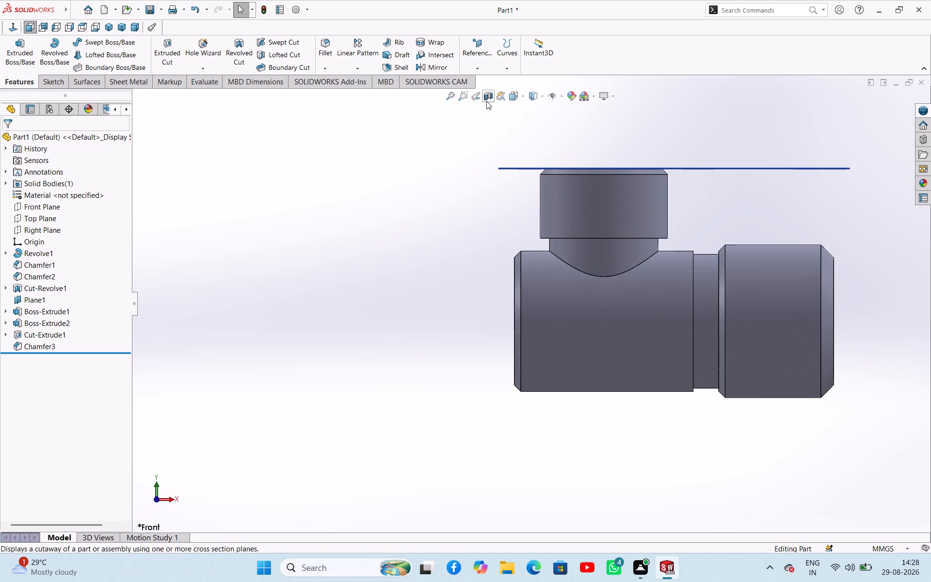
{"action": "left_click", "coordinate": [486, 100]}
{"action": "scroll", "coordinate": [706, 319], "scroll_direction": "up", "scroll_amount": 2}
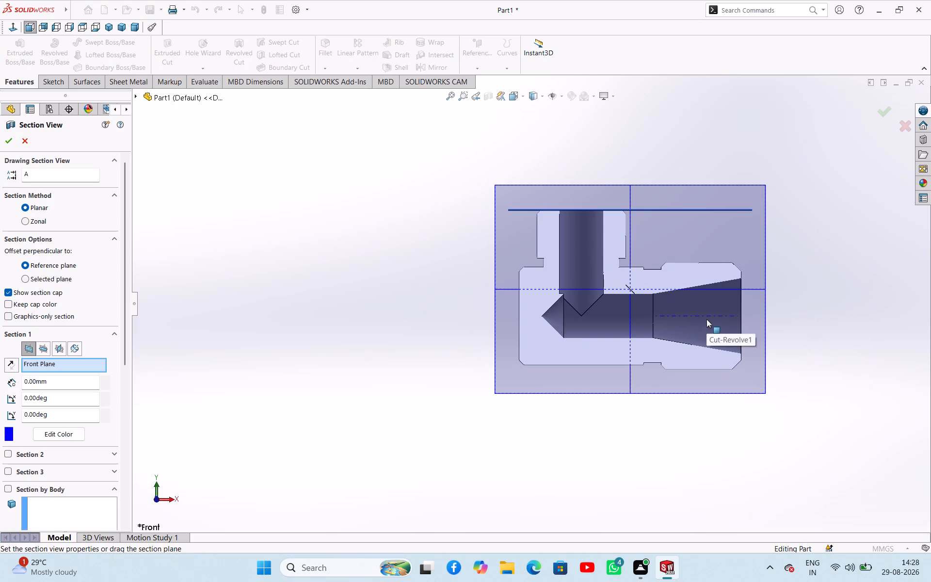
{"action": "scroll", "coordinate": [704, 296], "scroll_direction": "down", "scroll_amount": 2}
{"action": "scroll", "coordinate": [732, 291], "scroll_direction": "up", "scroll_amount": 1}
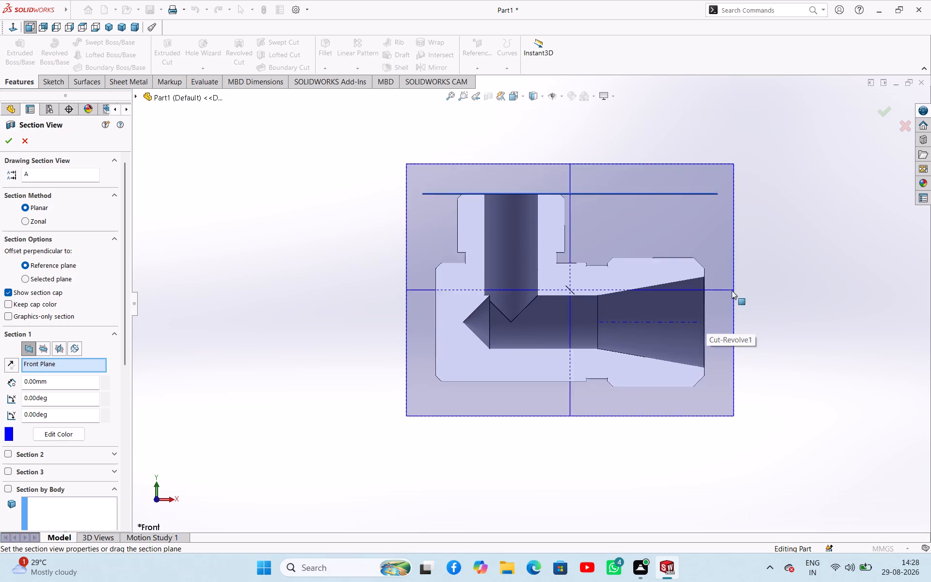
{"action": "scroll", "coordinate": [732, 291], "scroll_direction": "up", "scroll_amount": 1}
{"action": "scroll", "coordinate": [742, 284], "scroll_direction": "down", "scroll_amount": 2}
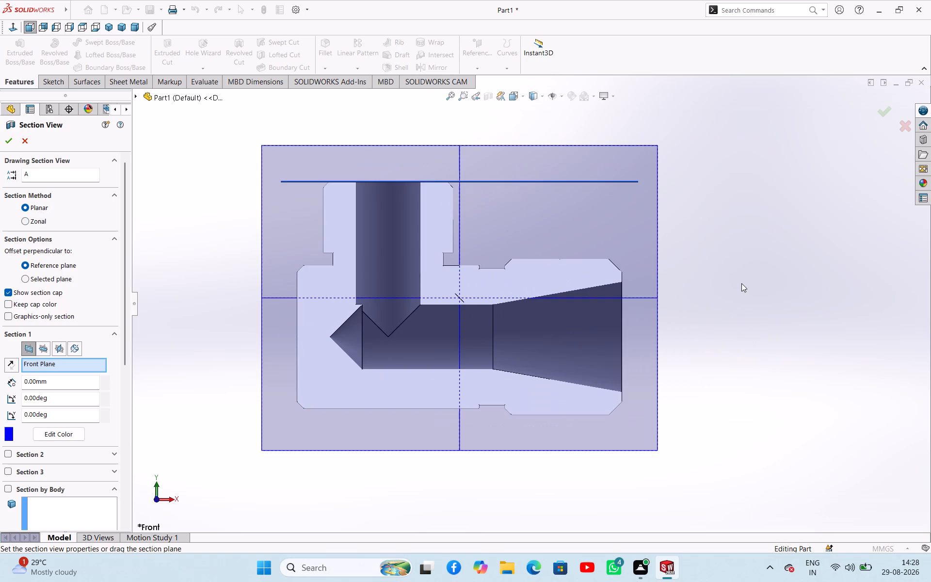
{"action": "scroll", "coordinate": [704, 263], "scroll_direction": "down", "scroll_amount": 1}
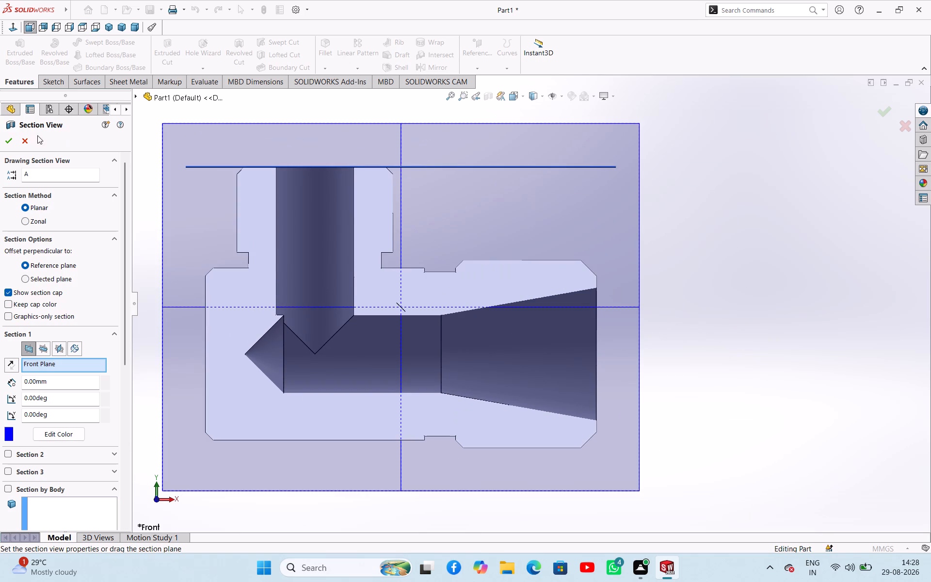
{"action": "left_click", "coordinate": [4, 135]}
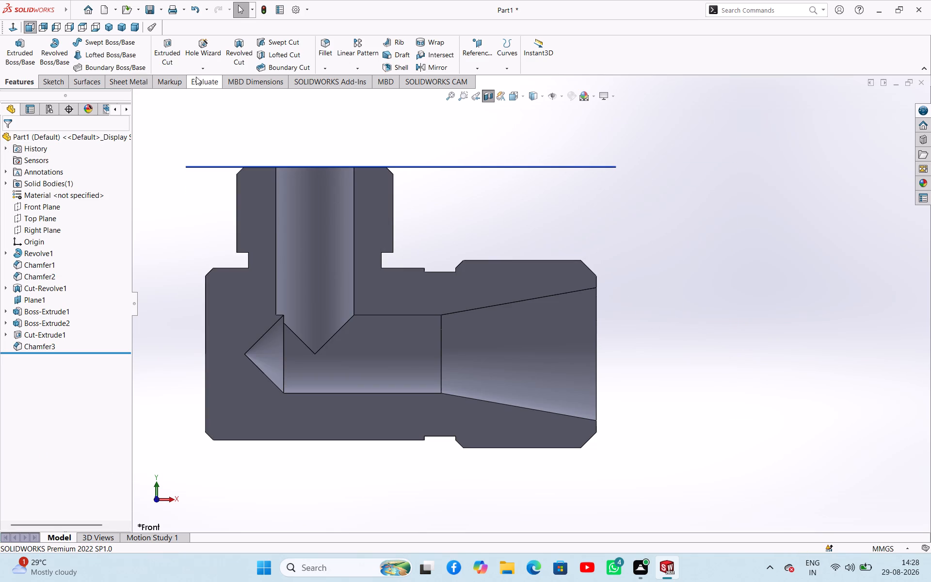
Measure between the upper and lower sloping edges of the tapered bore in the section view.
{"action": "left_click", "coordinate": [210, 77]}
{"action": "left_click", "coordinate": [109, 48]}
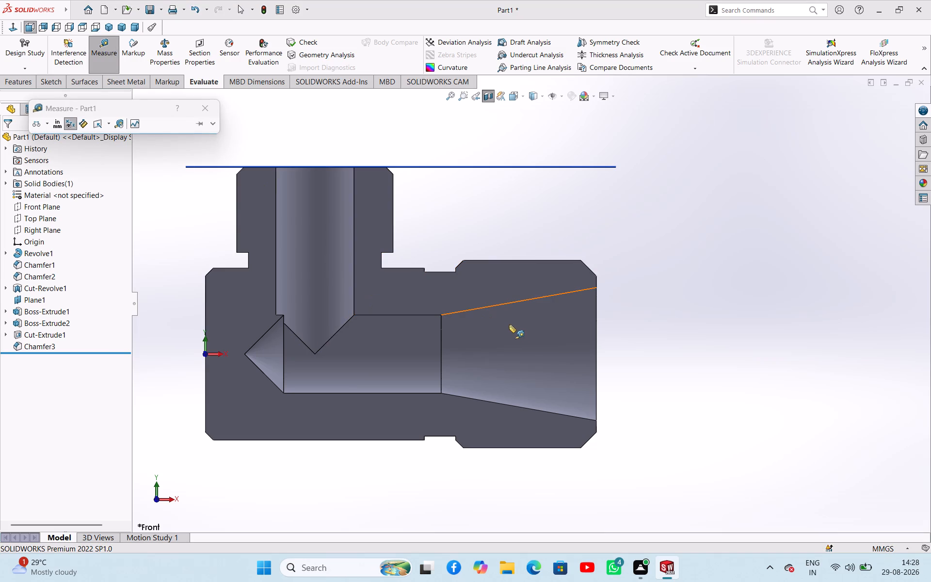
{"action": "left_click", "coordinate": [514, 304]}
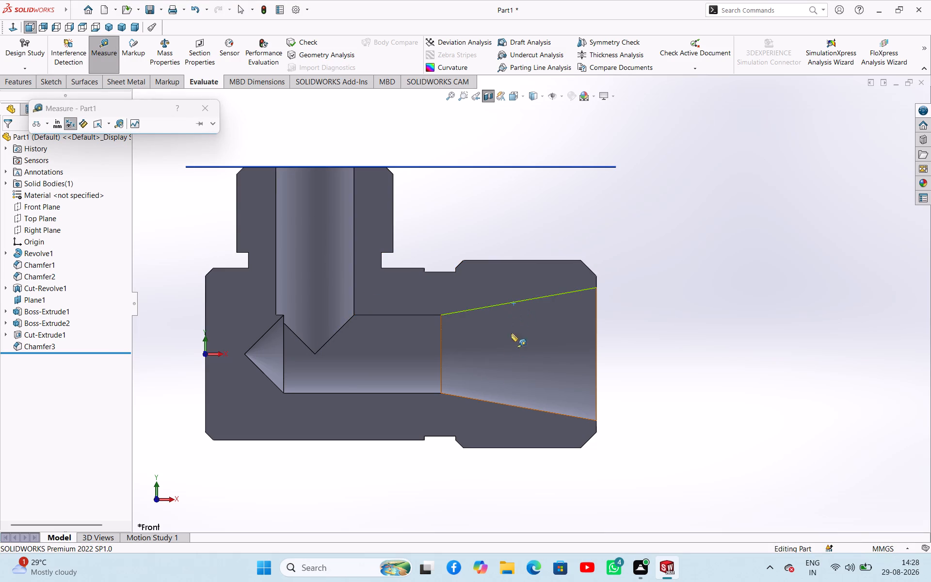
{"action": "left_click", "coordinate": [503, 403]}
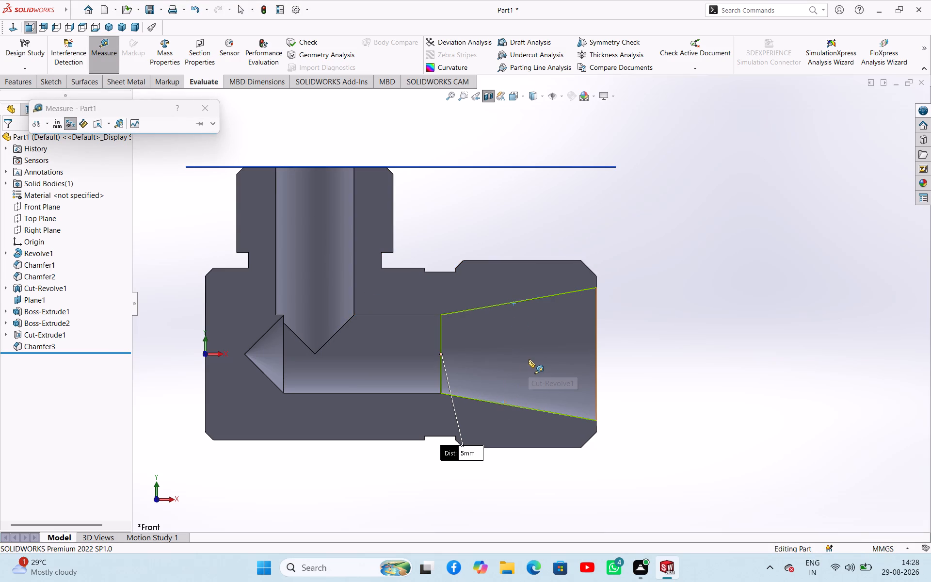
{"action": "scroll", "coordinate": [505, 367], "scroll_direction": "down", "scroll_amount": 3}
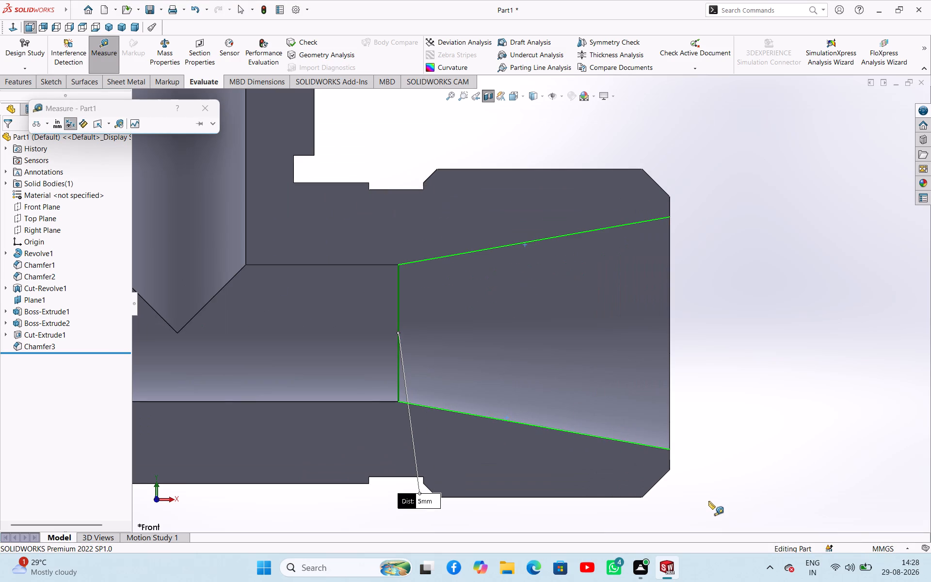
{"action": "key", "text": "Escape"}
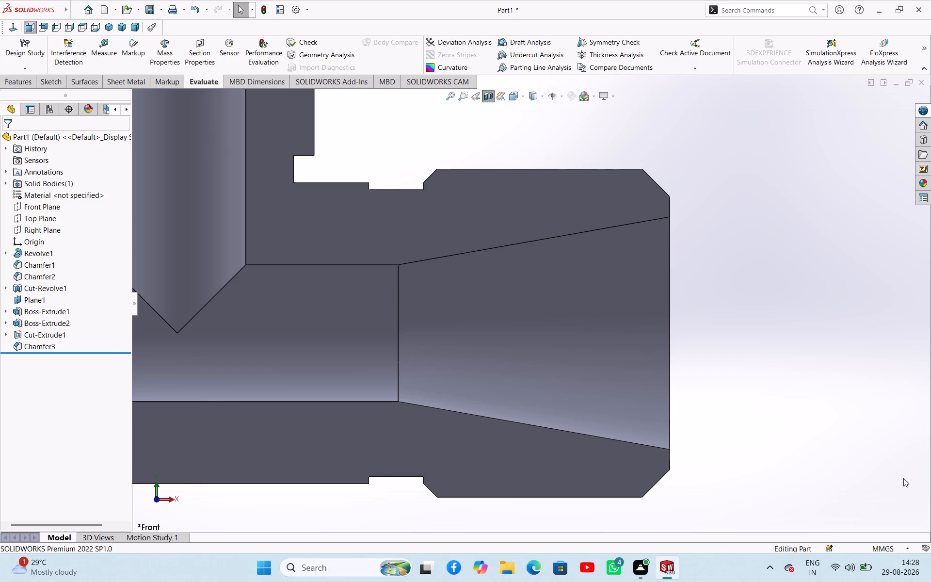
Examine the sectioned part from the top, bottom, left, right, back and front standard views.
{"action": "right_click_drag", "start_coordinate": [777, 448], "coordinate": [777, 378]}
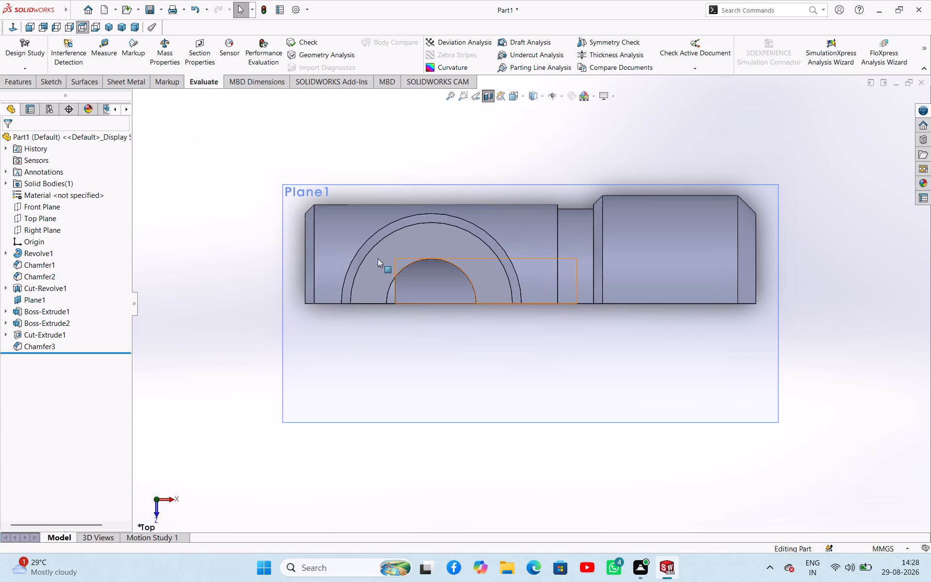
{"action": "right_click_drag", "start_coordinate": [819, 341], "coordinate": [805, 396]}
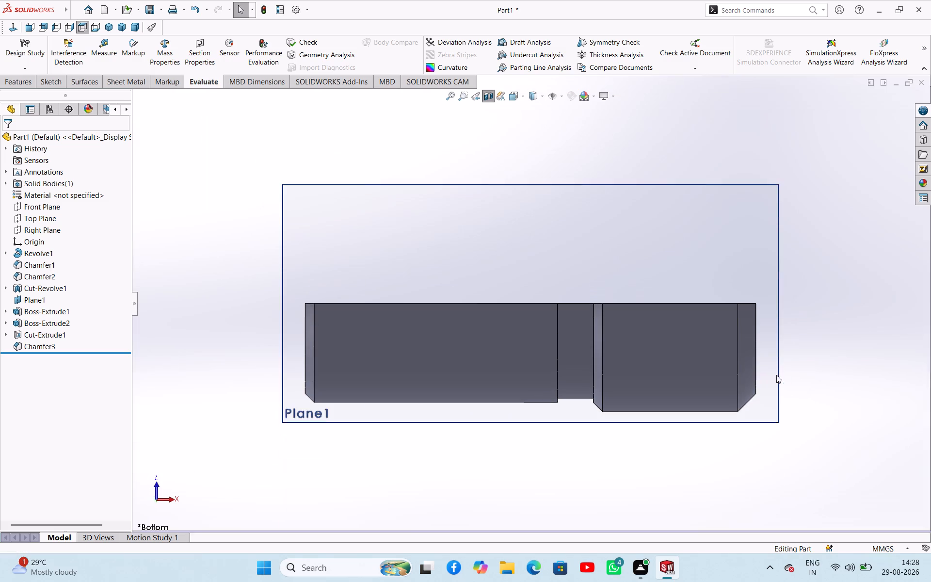
{"action": "right_click_drag", "start_coordinate": [834, 335], "coordinate": [708, 324]}
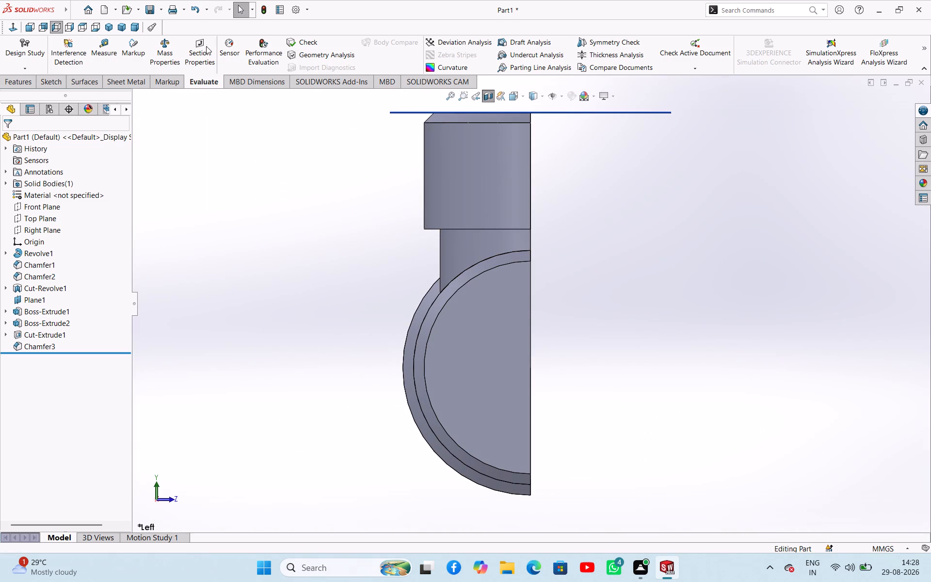
{"action": "left_click", "coordinate": [73, 27]}
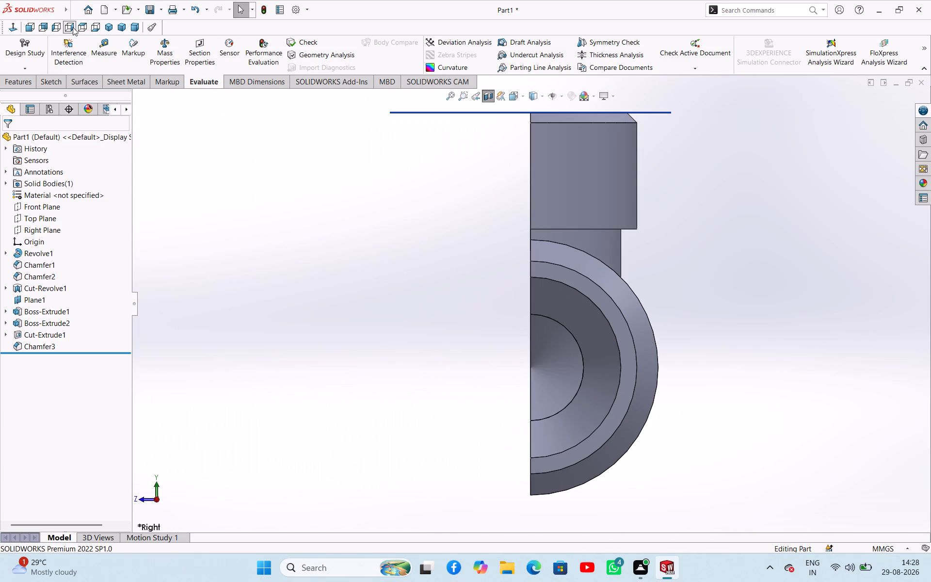
{"action": "left_click", "coordinate": [90, 31]}
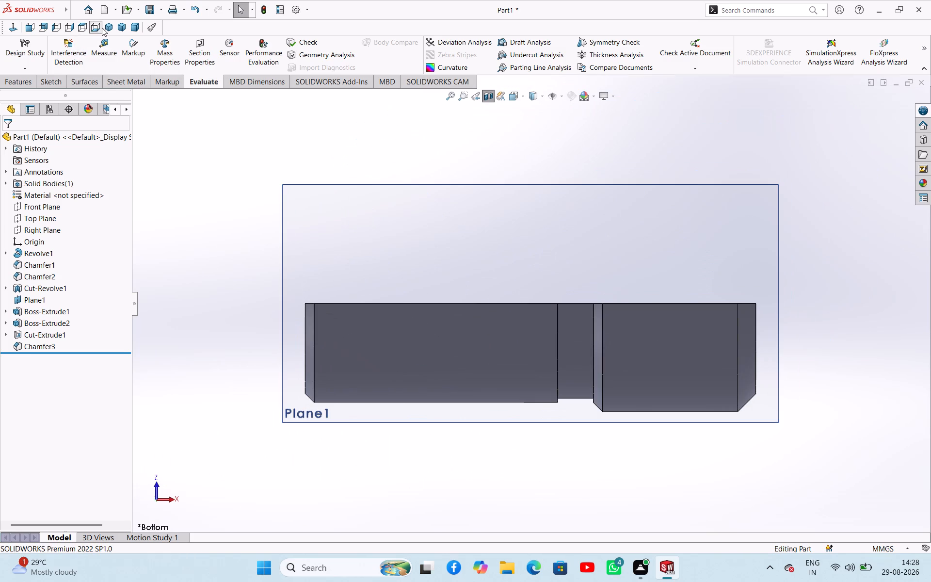
{"action": "left_click", "coordinate": [45, 22]}
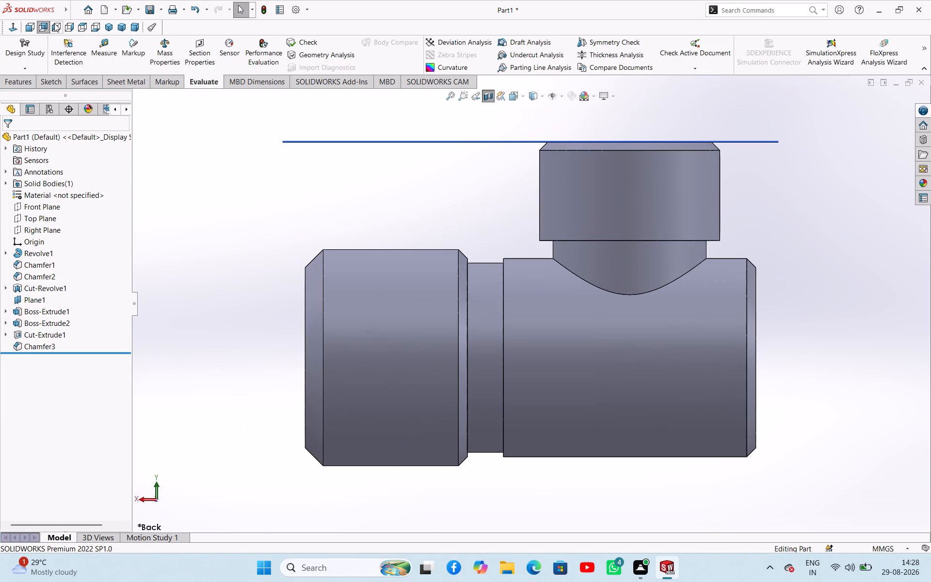
{"action": "left_click", "coordinate": [55, 23]}
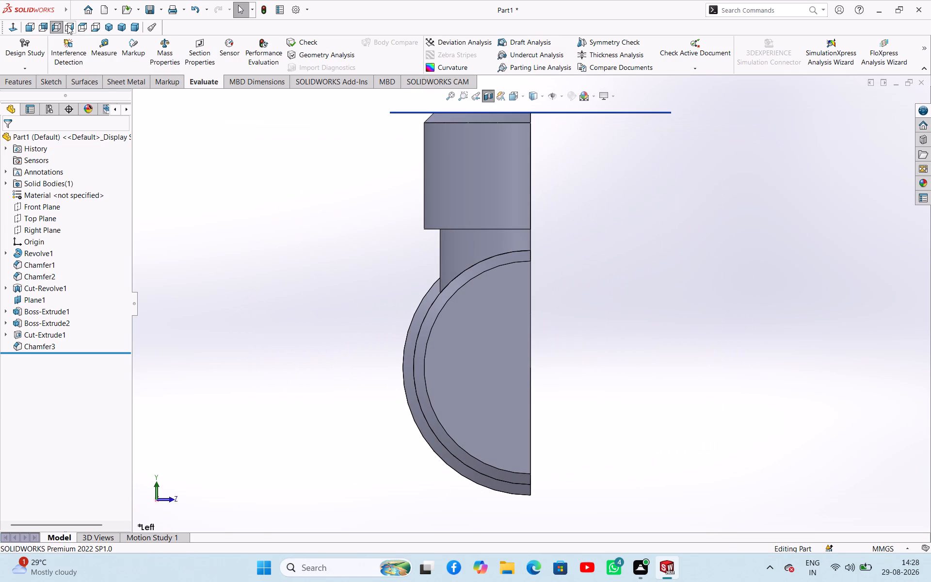
{"action": "left_click", "coordinate": [67, 26]}
{"action": "left_click", "coordinate": [87, 26]}
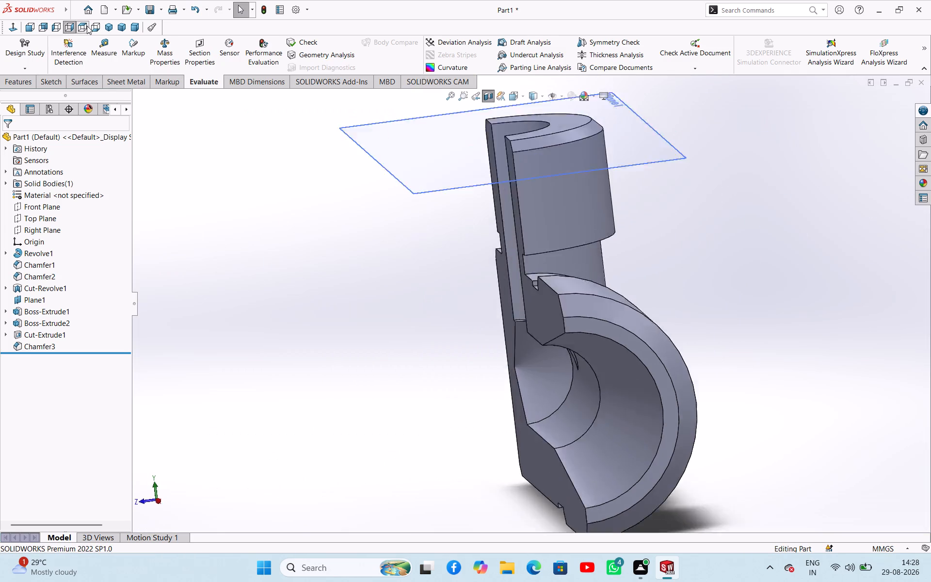
{"action": "left_click", "coordinate": [95, 26]}
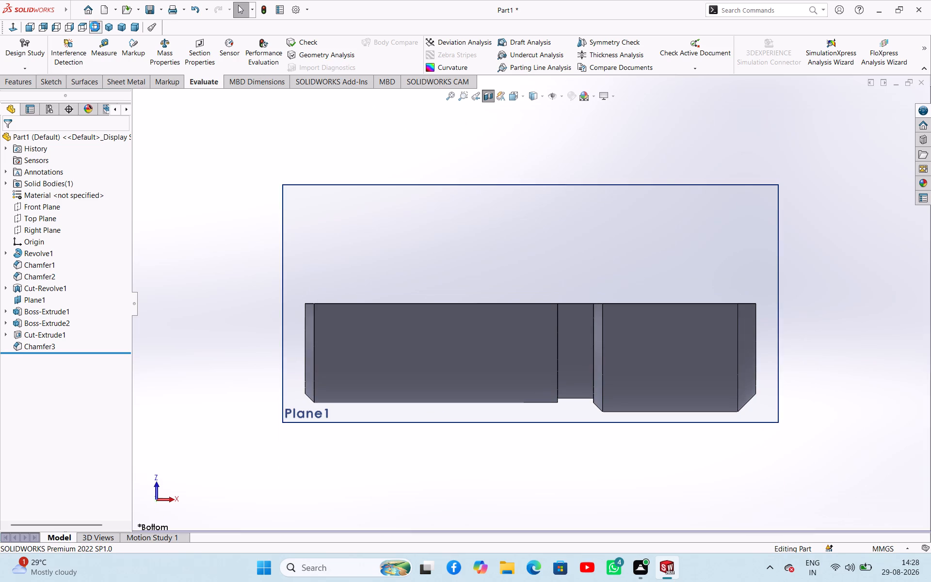
{"action": "left_click", "coordinate": [26, 28]}
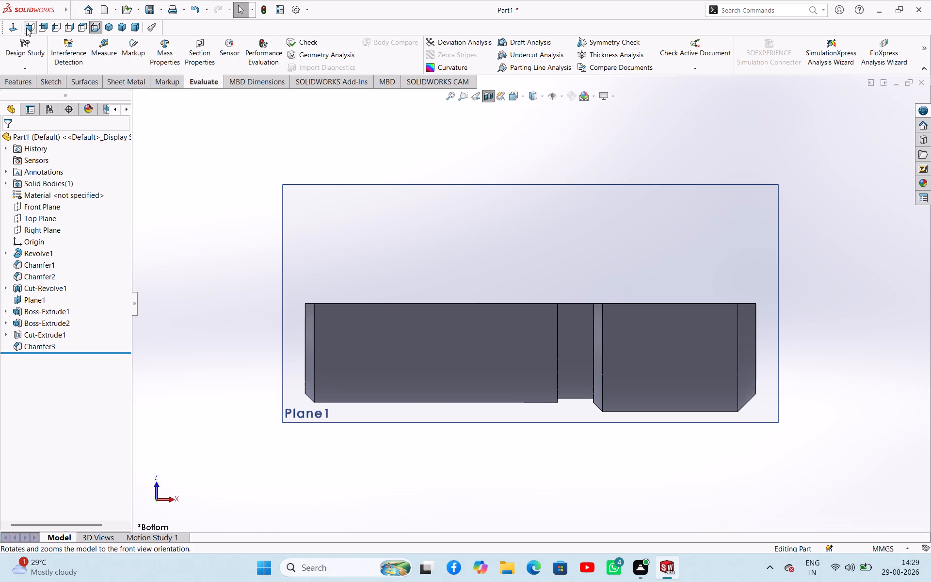
{"action": "right_click_drag", "start_coordinate": [253, 286], "coordinate": [269, 217]}
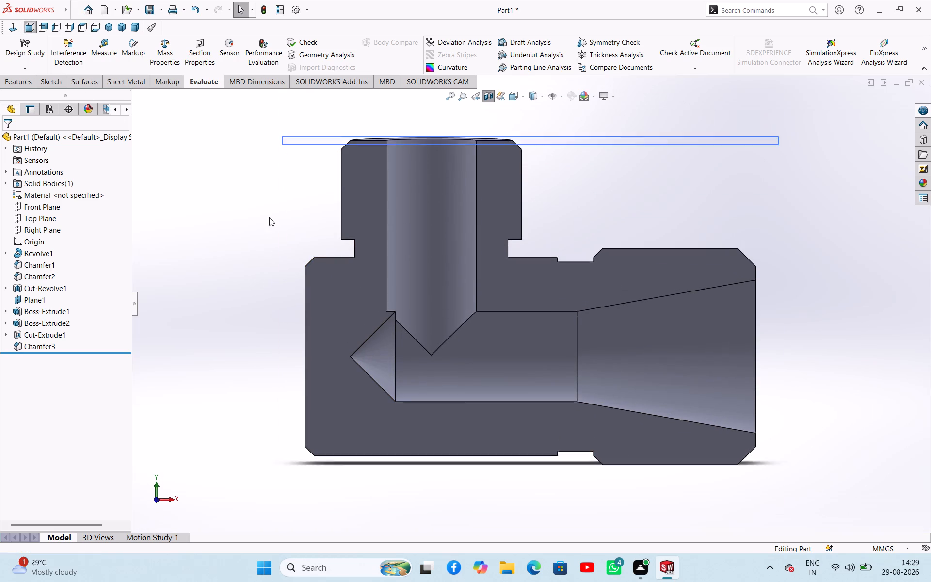
{"action": "right_click_drag", "start_coordinate": [269, 217], "coordinate": [269, 207]}
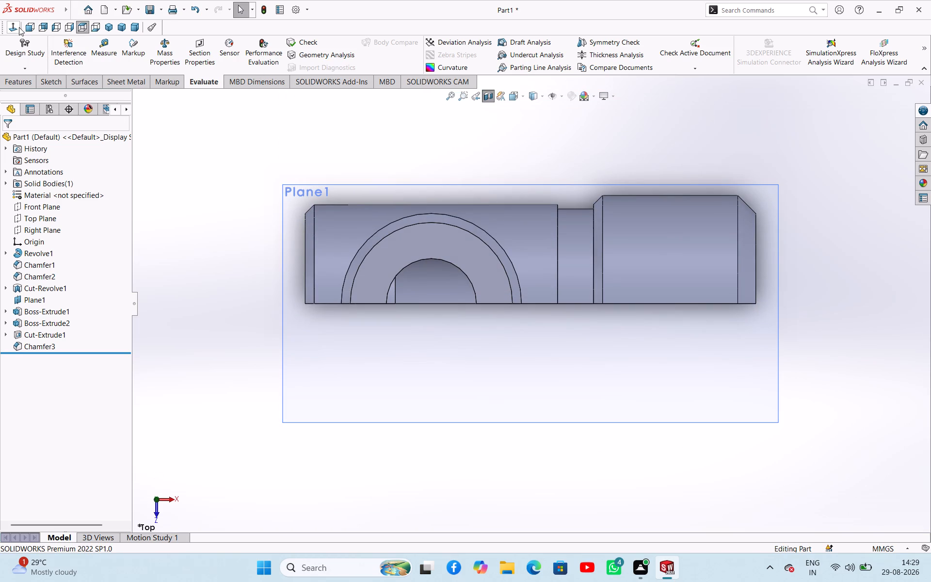
{"action": "left_click", "coordinate": [29, 28]}
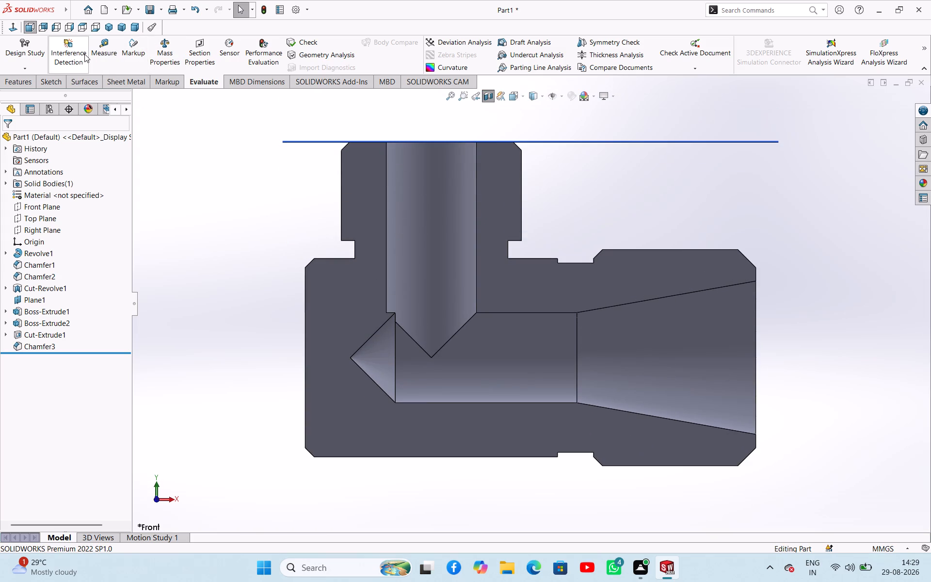
Measure between the lower and upper sloping edges of the tapered bore again in the front section view.
{"action": "left_click", "coordinate": [108, 53]}
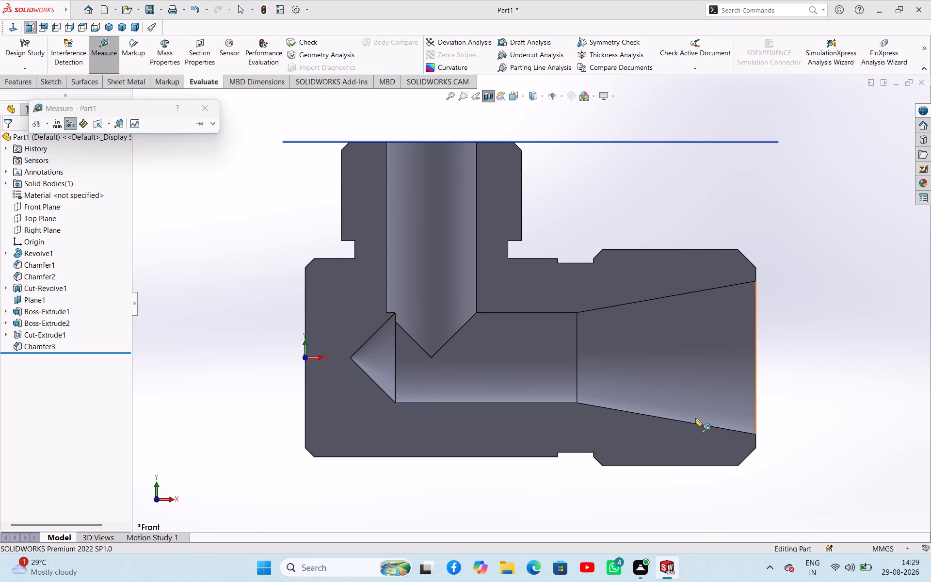
{"action": "left_click", "coordinate": [661, 418], "text": "ctrl"}
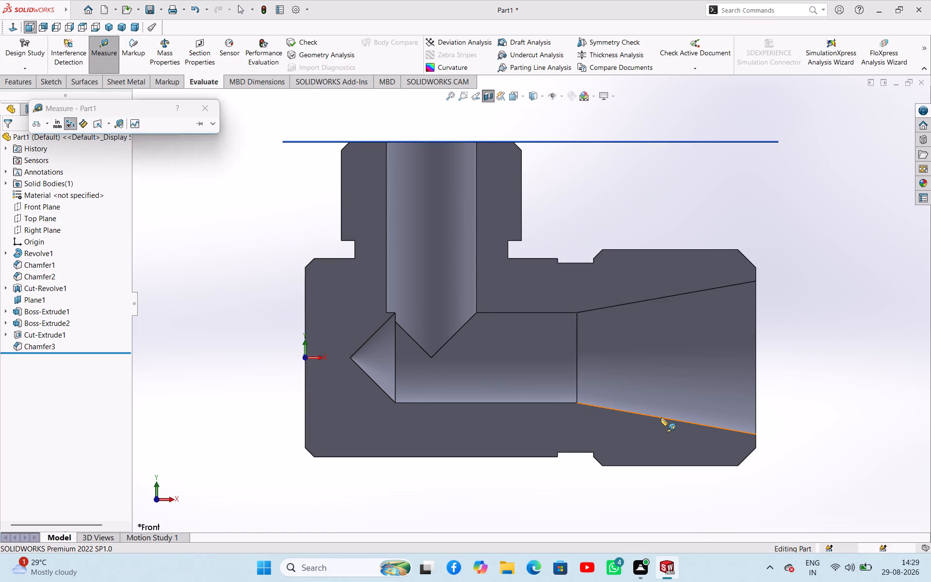
{"action": "left_click", "coordinate": [678, 295], "text": "ctrl"}
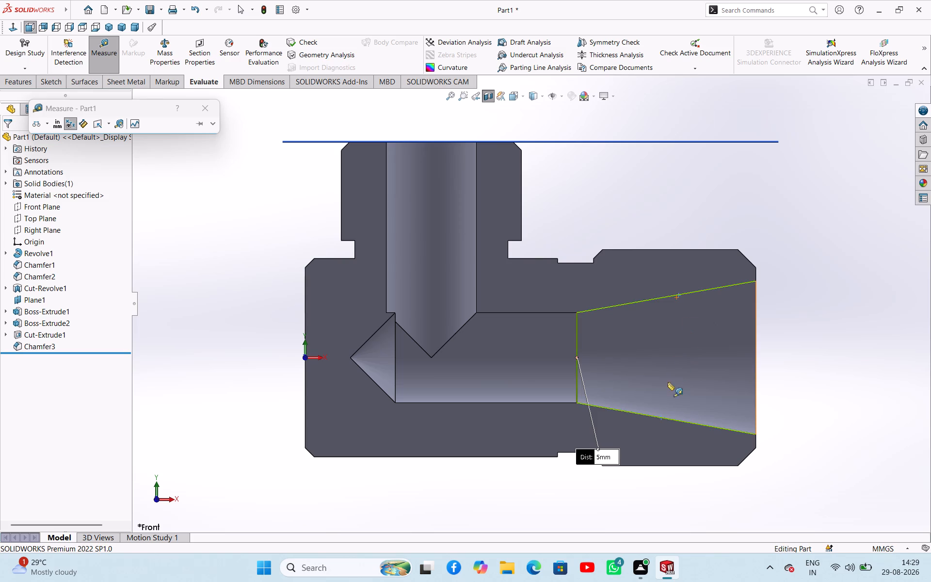
{"action": "left_click", "coordinate": [784, 380]}
{"action": "key", "text": "Escape"}
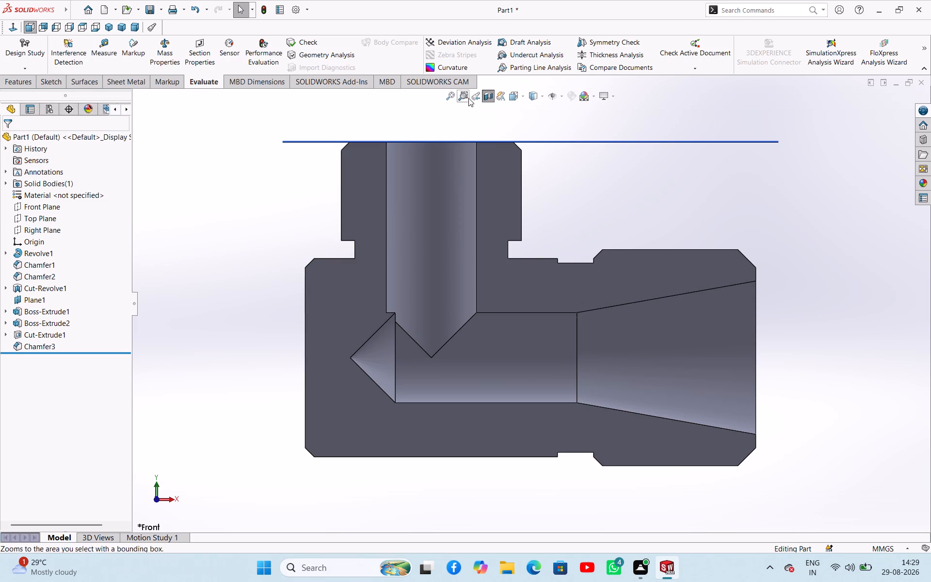
Turn off the section view to show the whole part.
{"action": "left_click", "coordinate": [486, 101]}
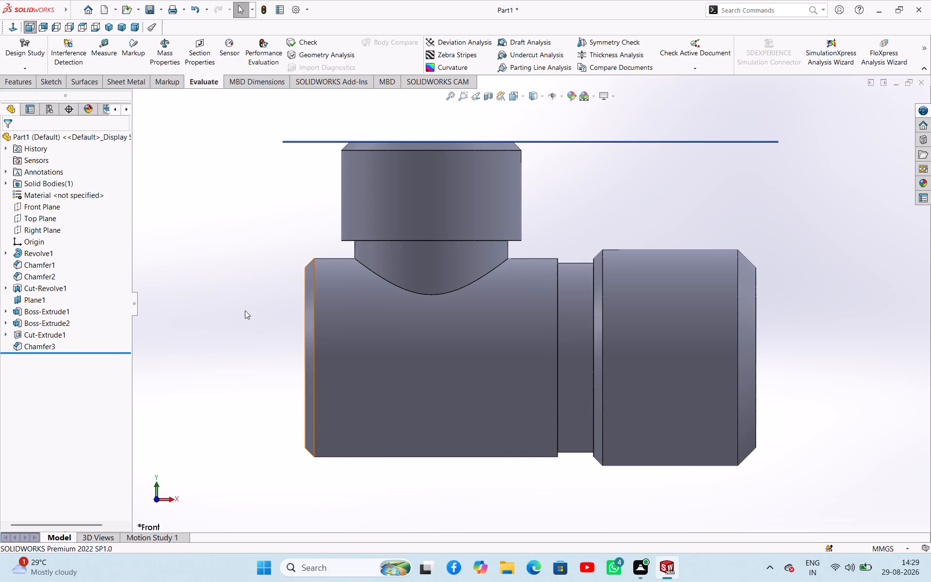
Edit the Chamfer3 feature to also chamfer the lower outer edge of the side boss's wide collar.
{"action": "left_click", "coordinate": [25, 347]}
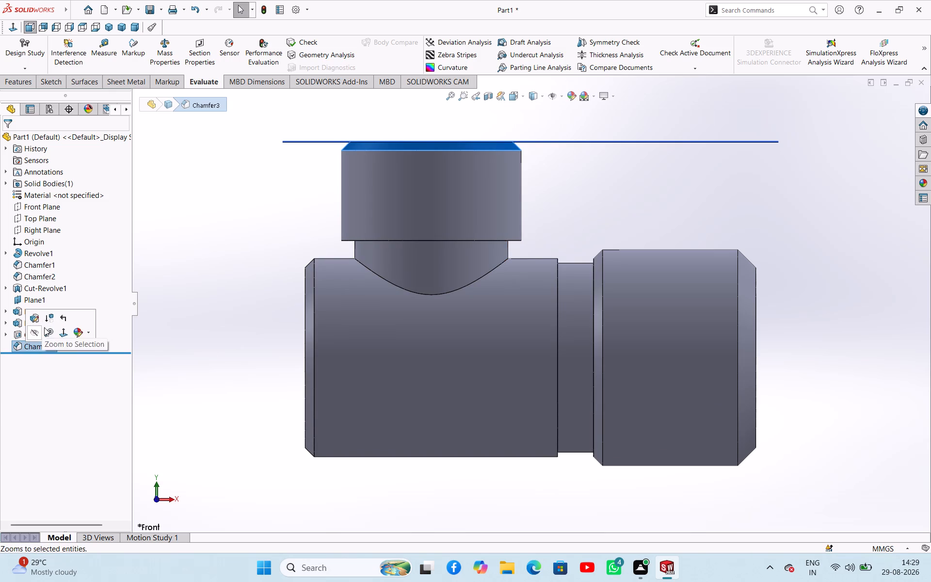
{"action": "left_click", "coordinate": [40, 320]}
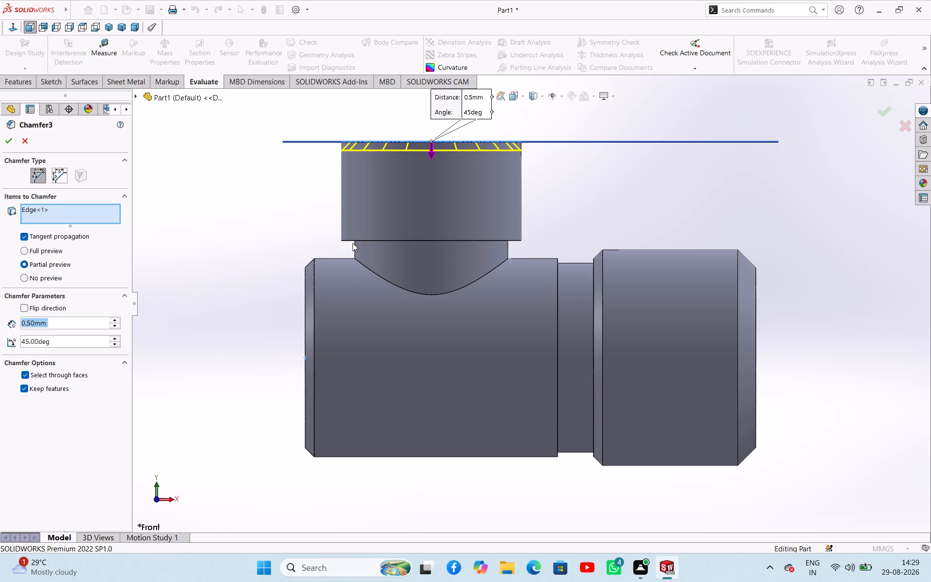
{"action": "left_click", "coordinate": [352, 241]}
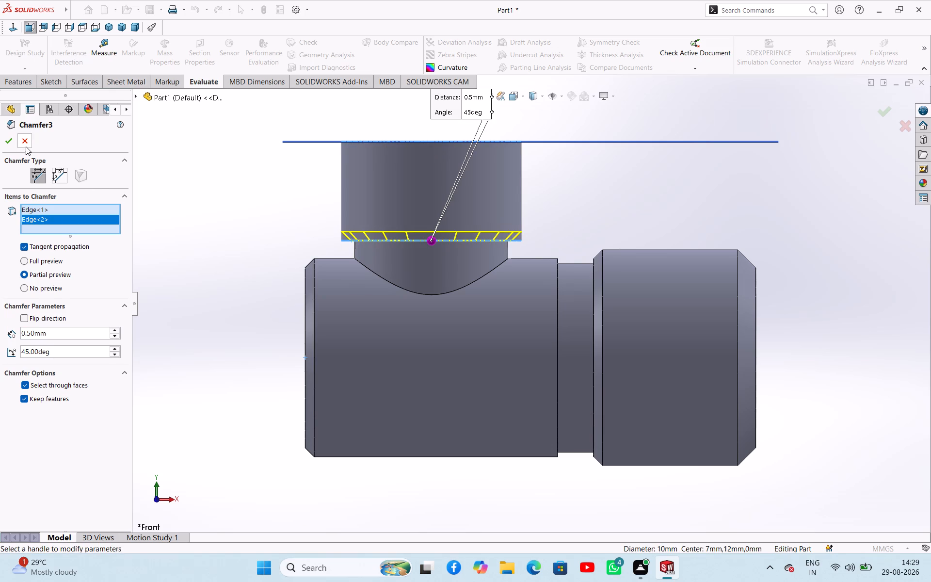
{"action": "left_click", "coordinate": [15, 145]}
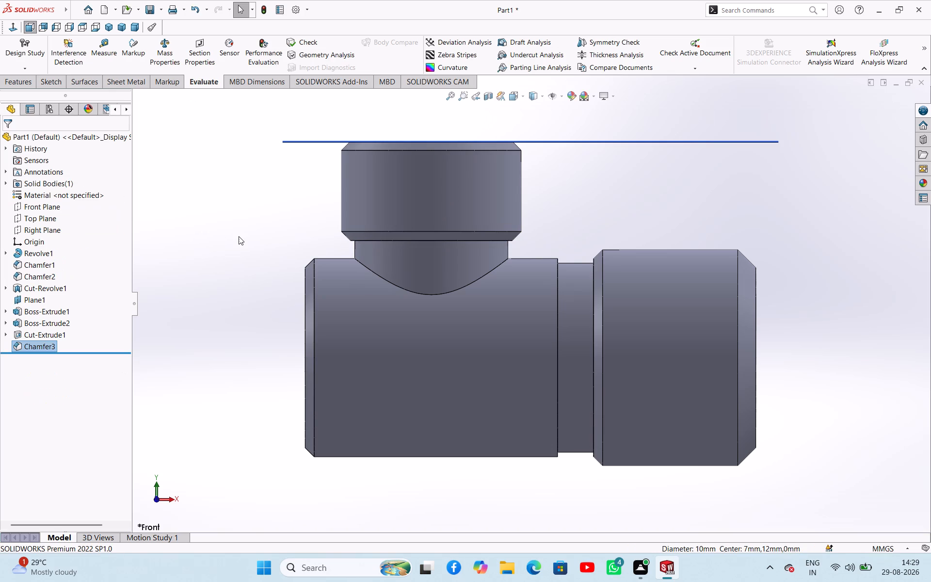
{"action": "left_click", "coordinate": [239, 236]}
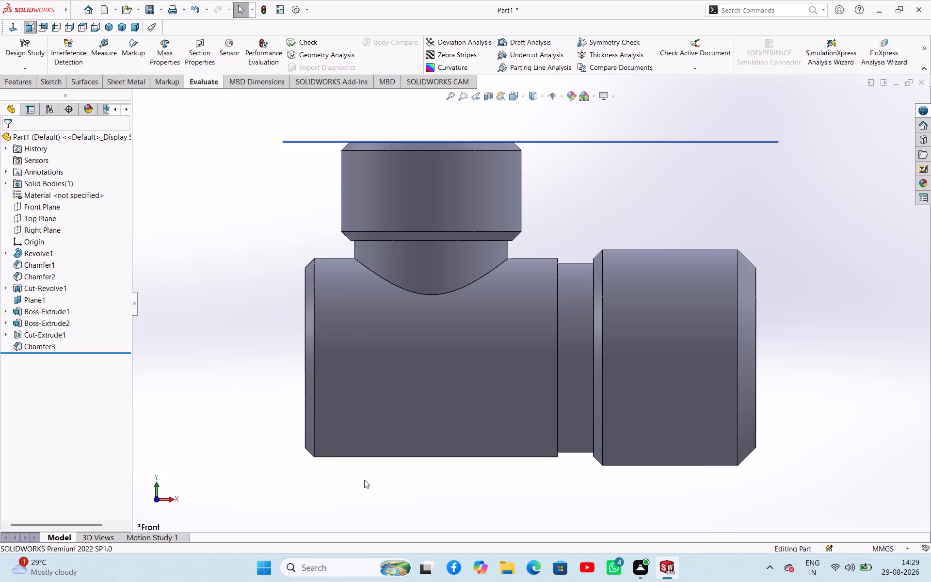
Sketch on the Front Plane a vertical centerline about 14 mm long, from the midpoint of the collar's lower chamfer edge down past the main cylinder.
{"action": "middle_click_drag", "start_coordinate": [444, 254], "coordinate": [430, 263]}
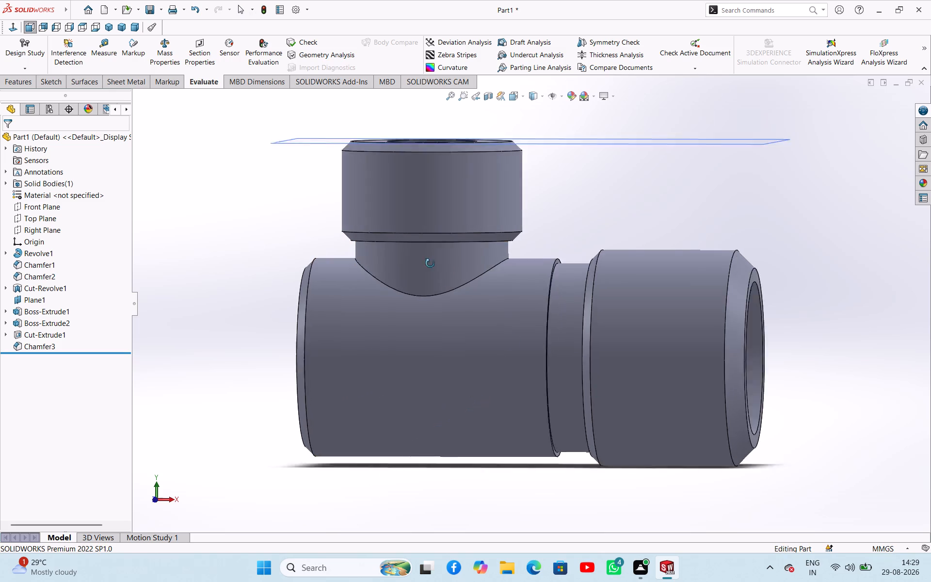
{"action": "middle_click_drag", "start_coordinate": [430, 263], "coordinate": [435, 321]}
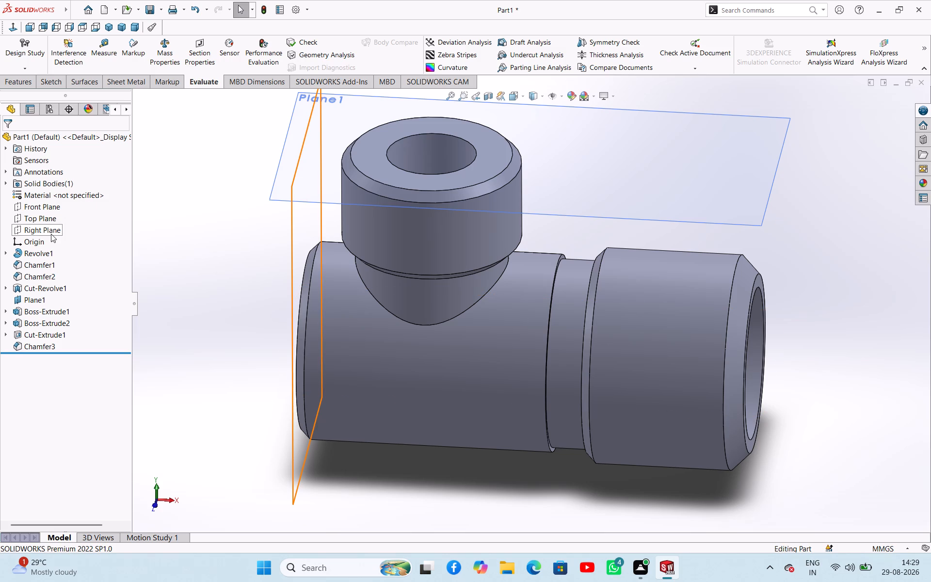
{"action": "left_click", "coordinate": [54, 208]}
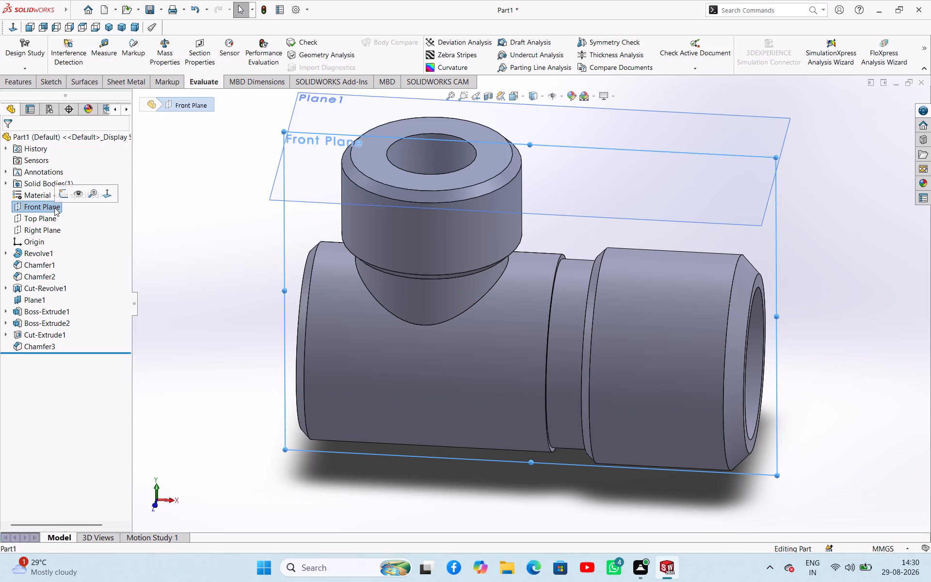
{"action": "left_click", "coordinate": [62, 194]}
{"action": "left_click", "coordinate": [191, 193]}
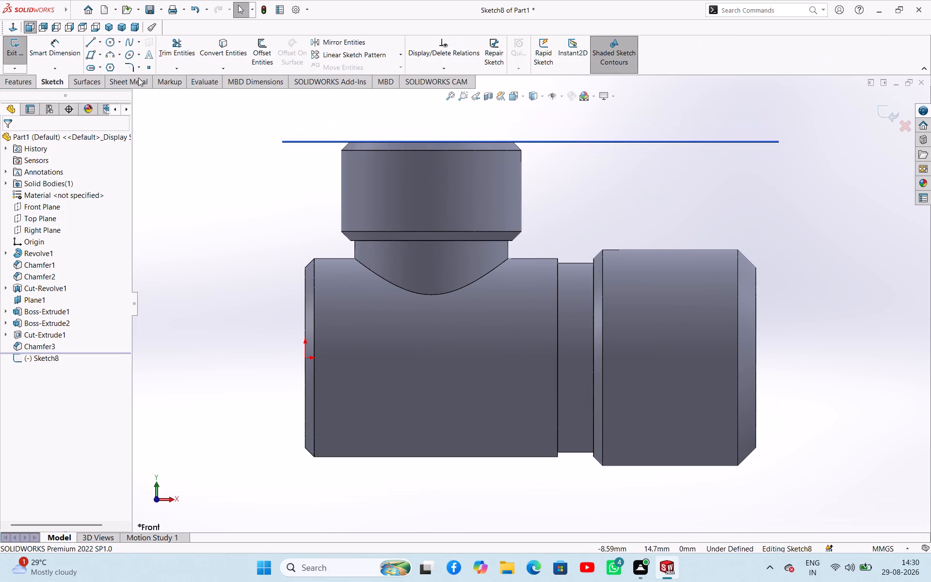
{"action": "left_click", "coordinate": [98, 45]}
{"action": "left_click", "coordinate": [91, 67]}
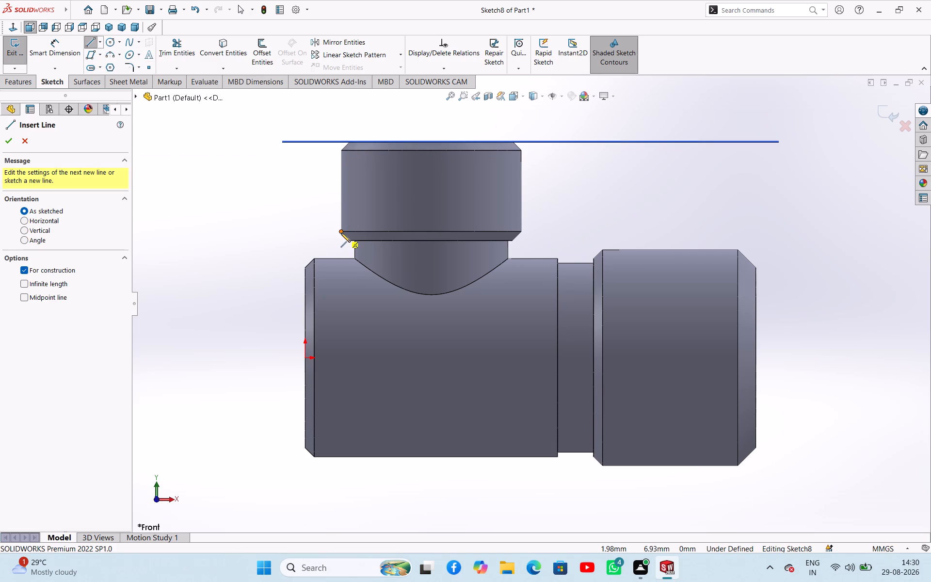
{"action": "left_click", "coordinate": [432, 231]}
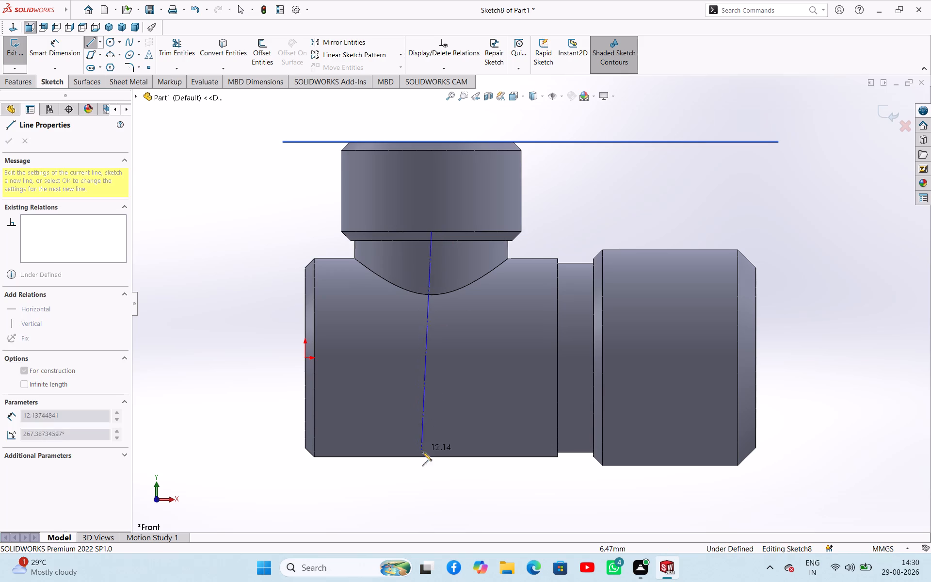
{"action": "left_click", "coordinate": [431, 485]}
{"action": "right_click", "coordinate": [507, 489]}
{"action": "left_click", "coordinate": [530, 458]}
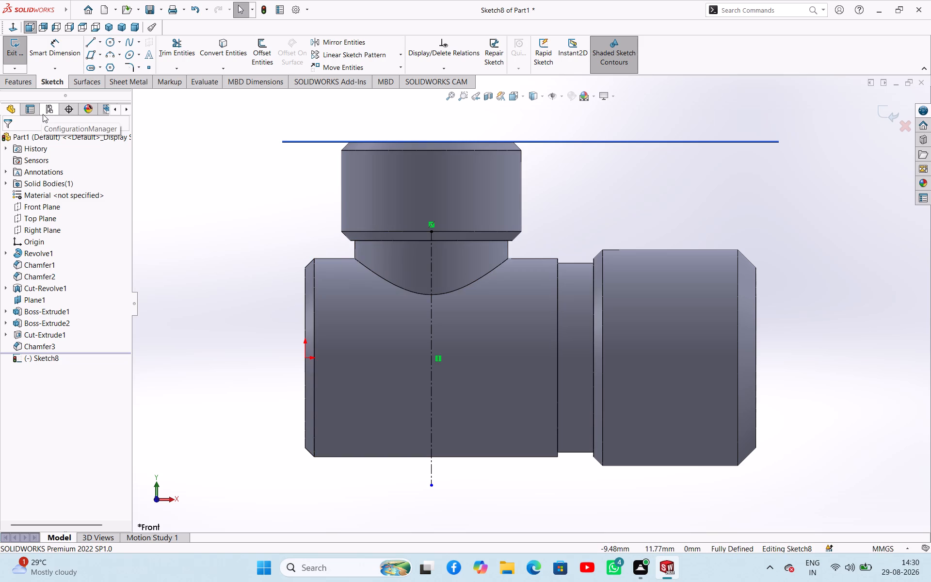
Undo the last centerline and sketch a vertical midpoint centerline centred on the collar's lower chamfer edge, extending about 13.9 mm each way.
{"action": "key", "text": "ctrl+z"}
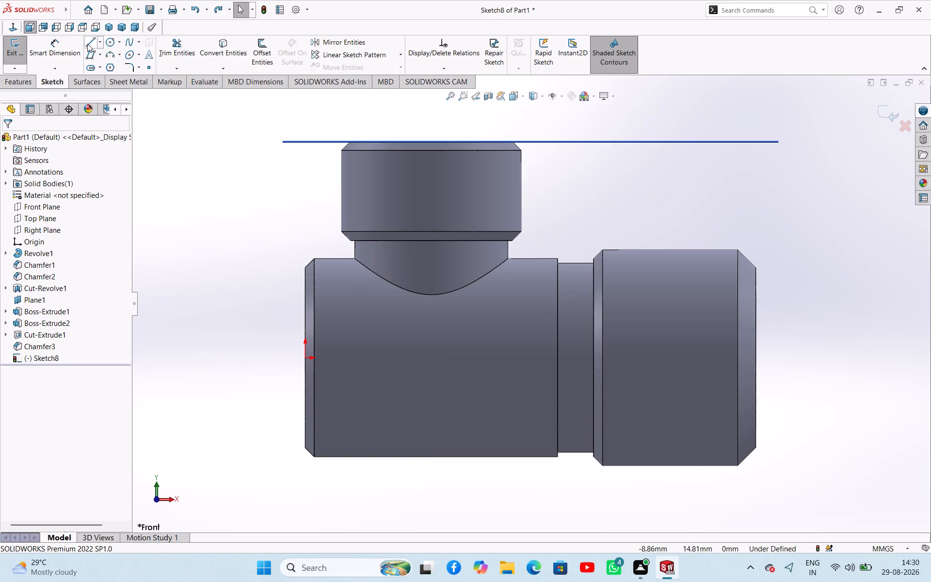
{"action": "left_click", "coordinate": [102, 39]}
{"action": "left_click", "coordinate": [108, 68]}
{"action": "left_click", "coordinate": [48, 296]}
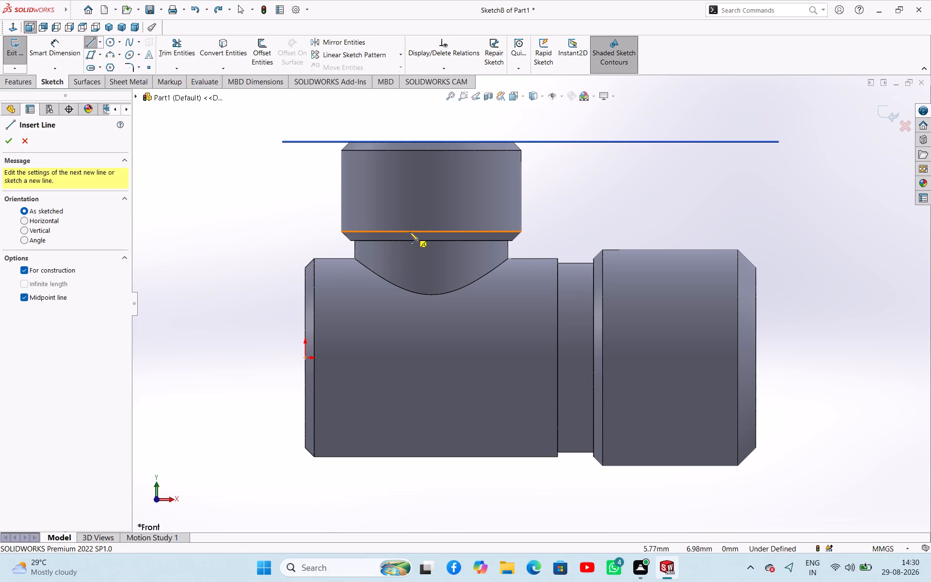
{"action": "left_click", "coordinate": [433, 232]}
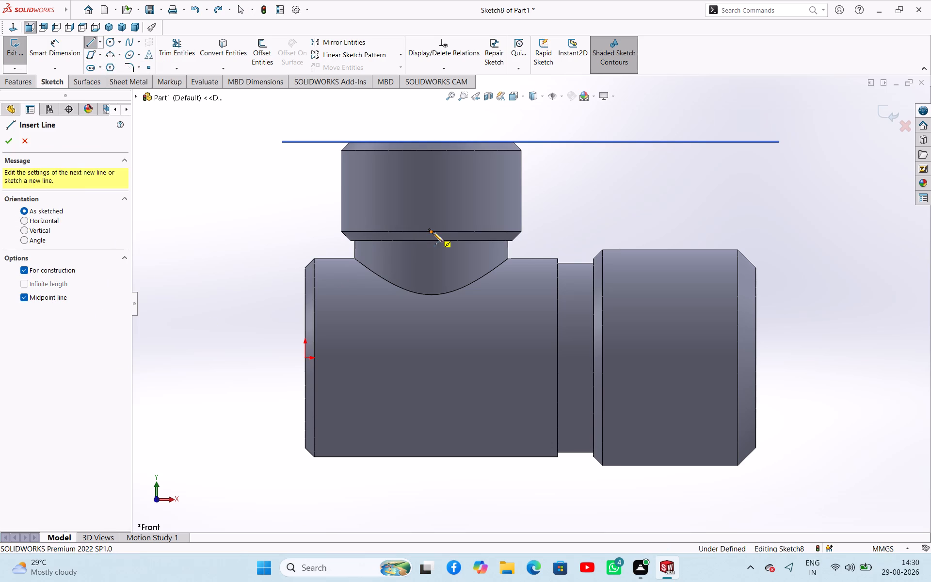
{"action": "left_click", "coordinate": [431, 483]}
{"action": "right_click", "coordinate": [350, 485]}
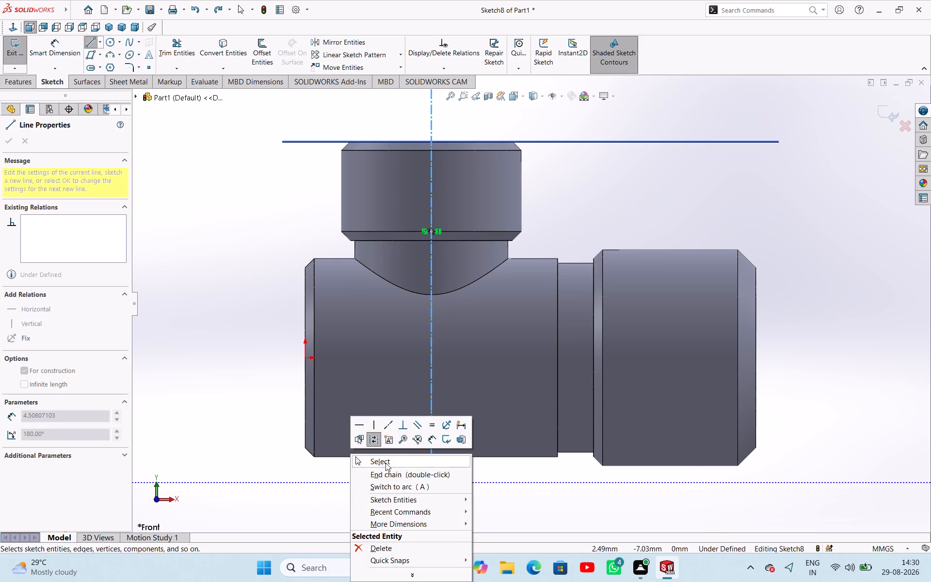
{"action": "left_click", "coordinate": [386, 461]}
Sketch a closed four-line profile about 2.1 mm wide and 2.5 mm high, straddling the centerline and the collar's top edge.
{"action": "scroll", "coordinate": [411, 136], "scroll_direction": "down", "scroll_amount": 2}
{"action": "scroll", "coordinate": [405, 140], "scroll_direction": "up", "scroll_amount": 2}
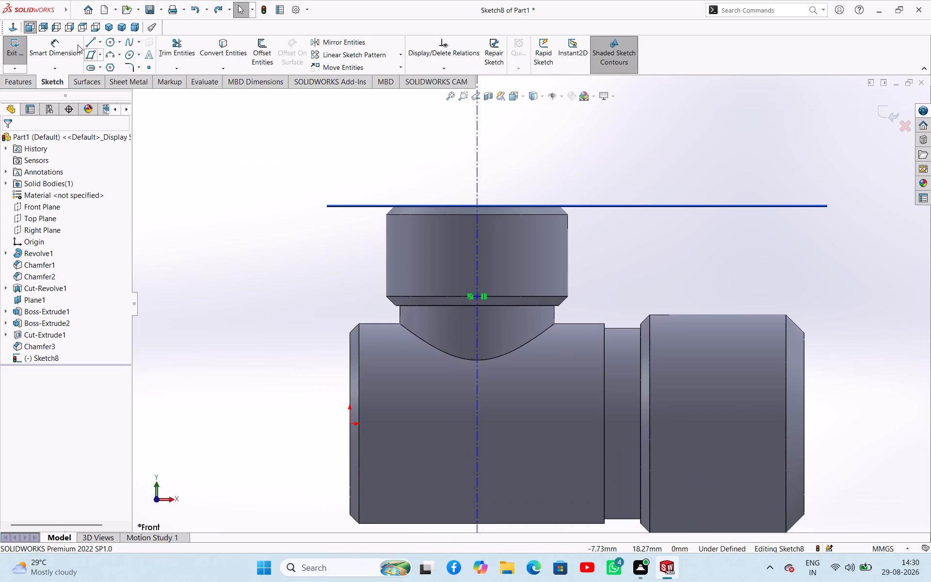
{"action": "left_click", "coordinate": [91, 45]}
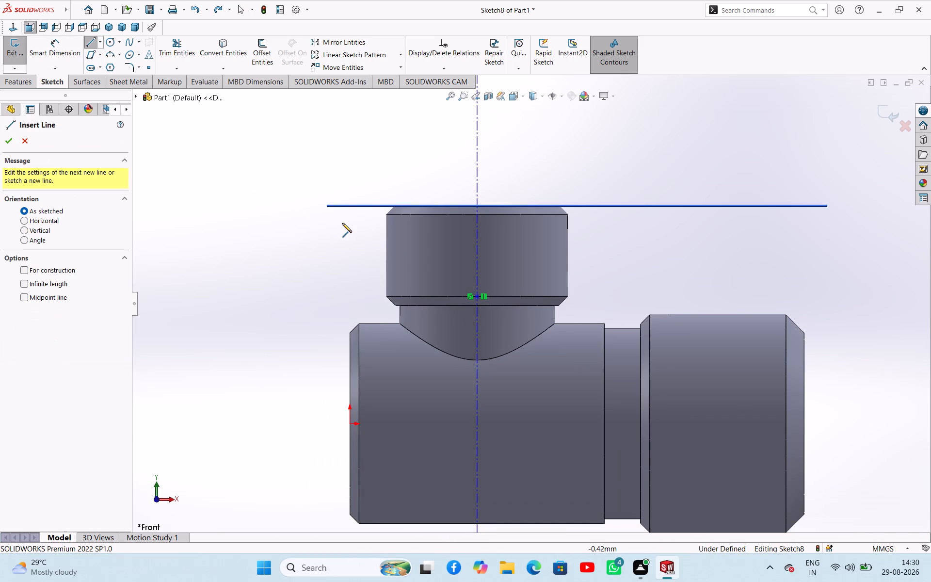
{"action": "scroll", "coordinate": [391, 208], "scroll_direction": "down", "scroll_amount": 3}
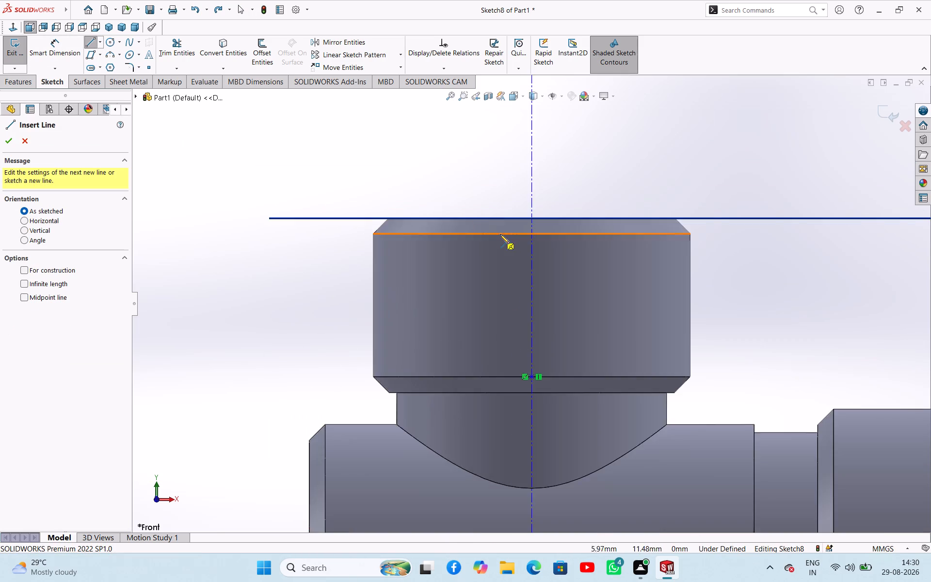
{"action": "scroll", "coordinate": [500, 234], "scroll_direction": "down", "scroll_amount": 4}
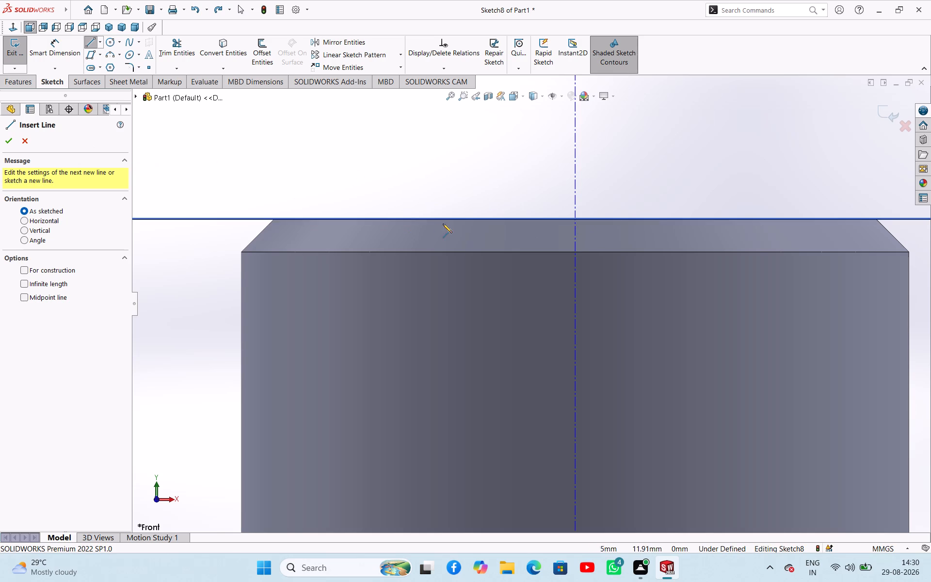
{"action": "left_click", "coordinate": [502, 175]}
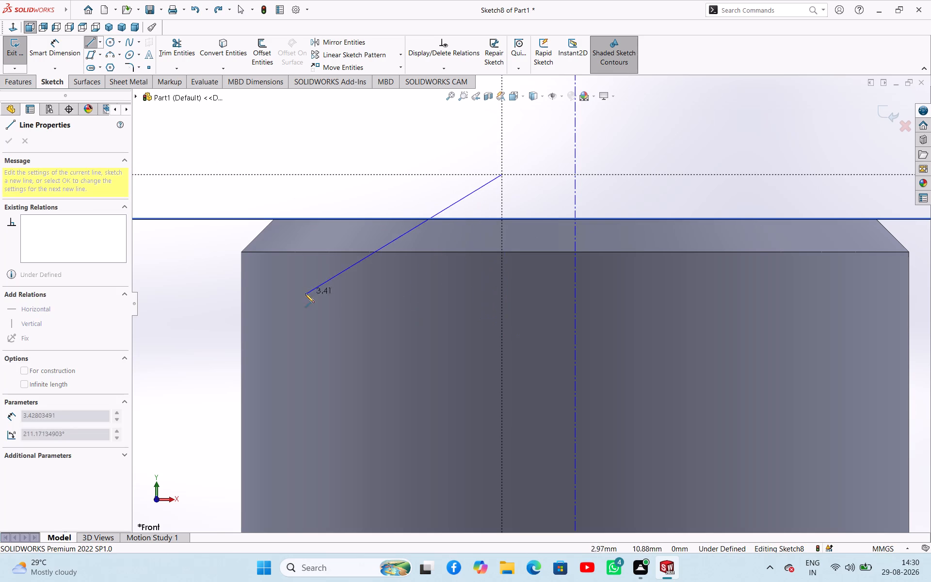
{"action": "left_click", "coordinate": [501, 342]}
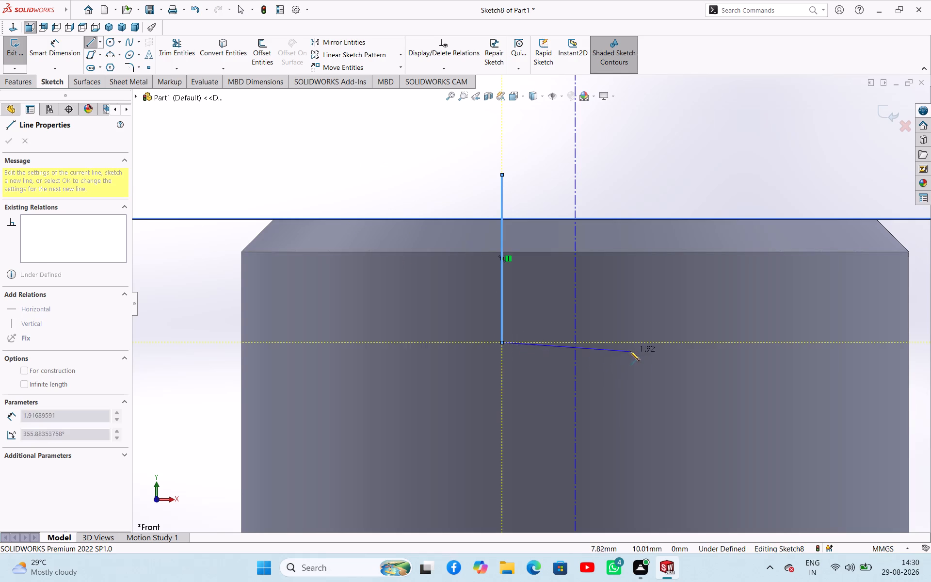
{"action": "left_click", "coordinate": [641, 344]}
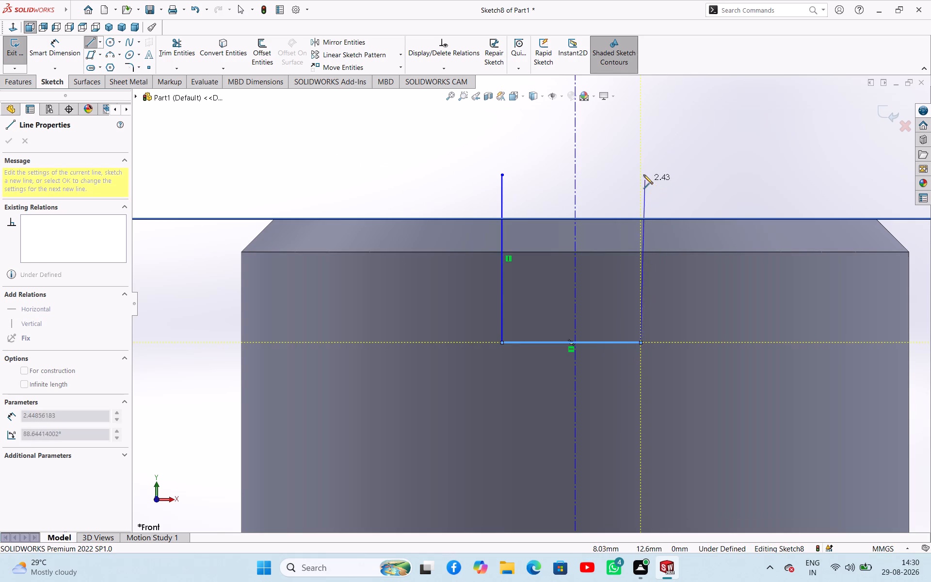
{"action": "left_click", "coordinate": [642, 172]}
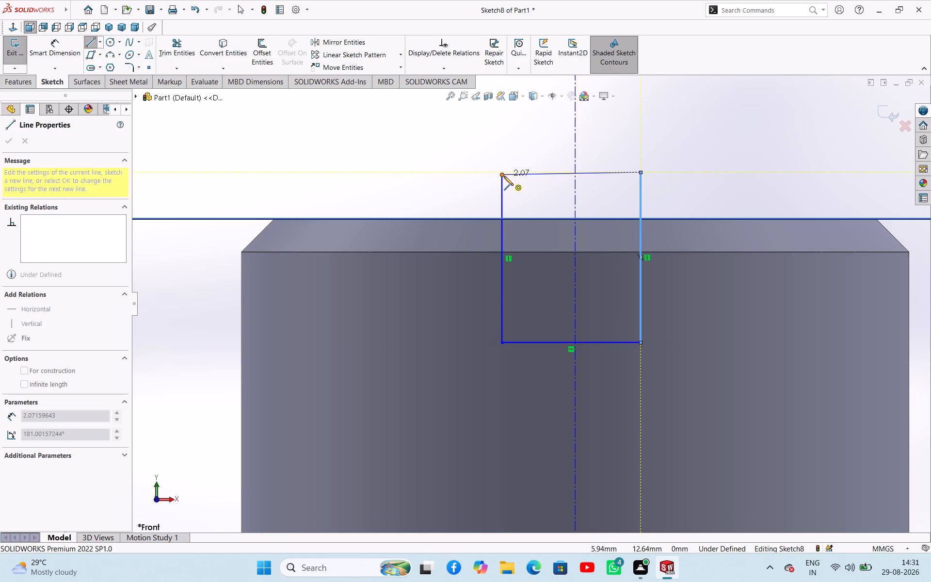
{"action": "left_click", "coordinate": [504, 176]}
{"action": "right_click", "coordinate": [401, 171]}
{"action": "left_click", "coordinate": [435, 179]}
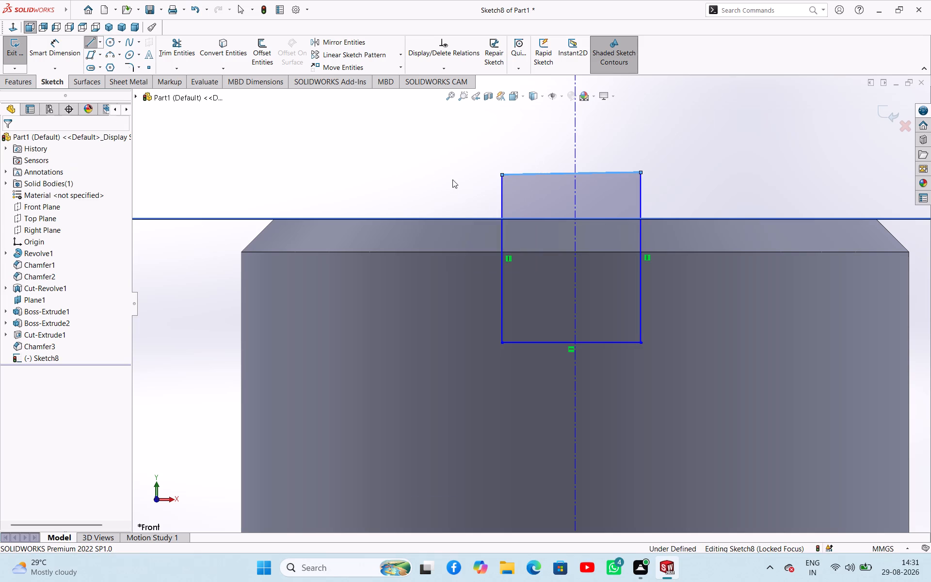
Make the slightly tilted upper line of the four-sided profile horizontal.
{"action": "left_click", "coordinate": [547, 173]}
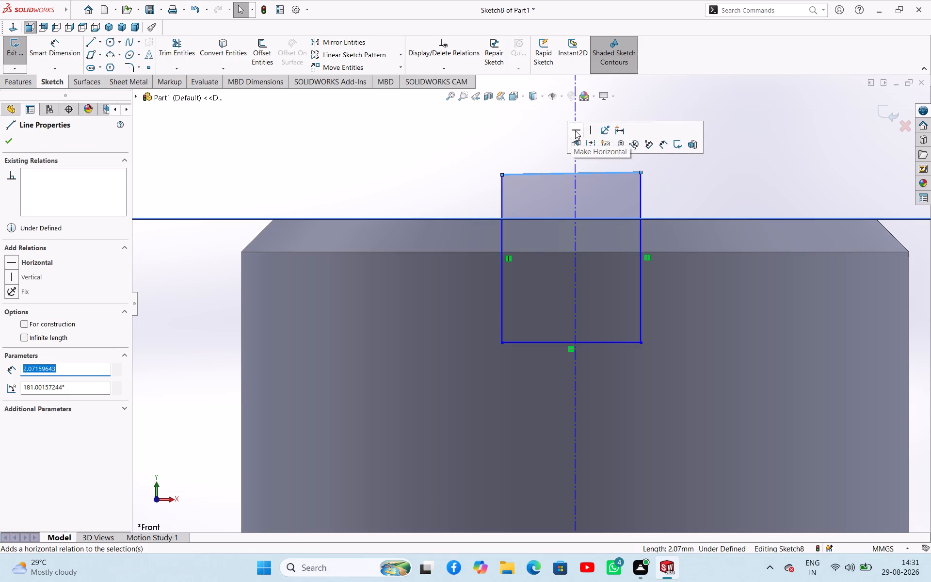
{"action": "left_click", "coordinate": [575, 130]}
{"action": "left_click", "coordinate": [424, 173]}
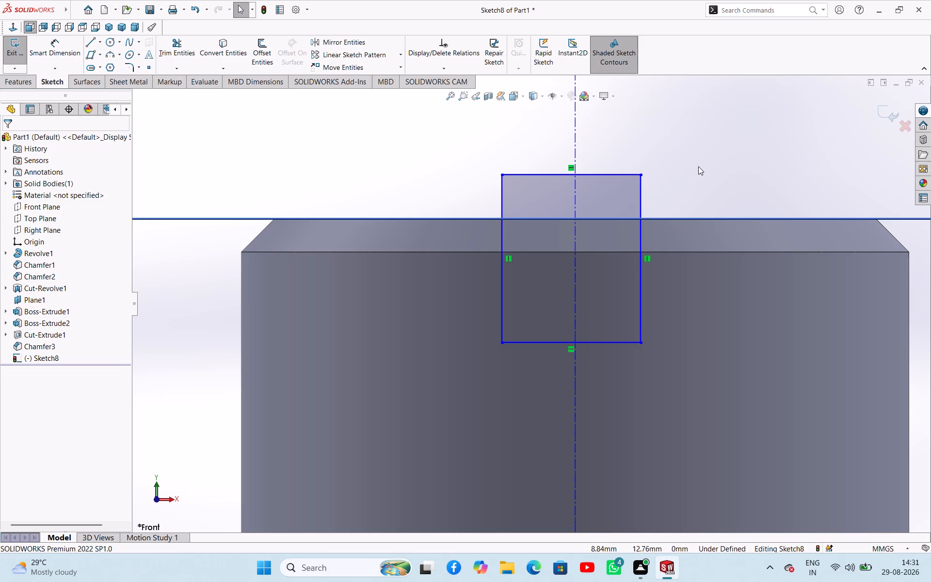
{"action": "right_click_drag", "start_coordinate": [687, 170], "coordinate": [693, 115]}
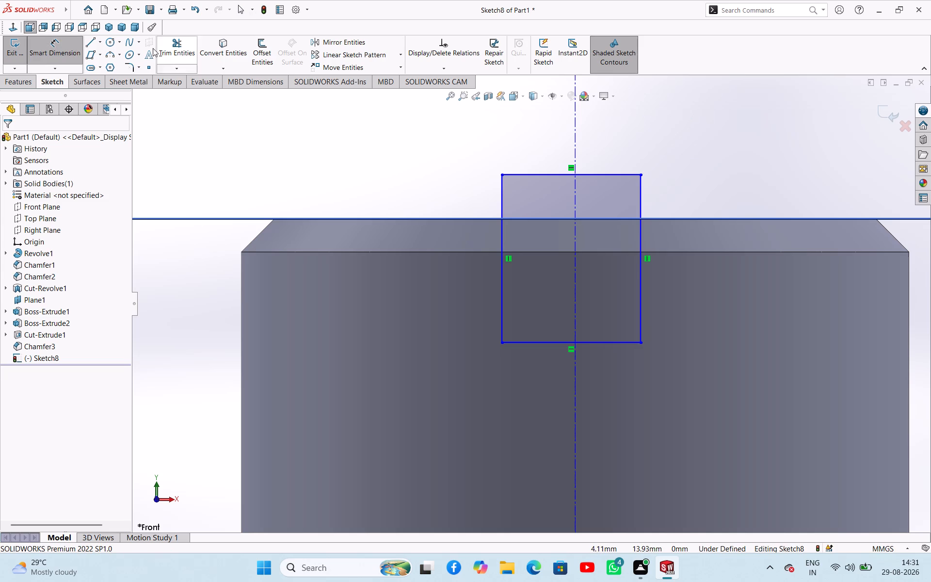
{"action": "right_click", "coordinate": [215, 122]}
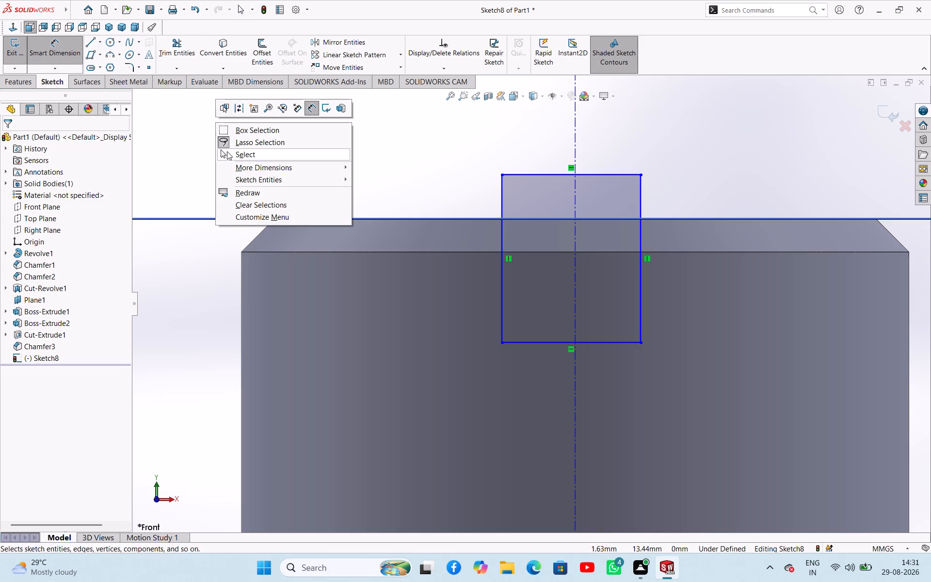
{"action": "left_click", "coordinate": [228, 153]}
Sketch a horizontal line along the collar's top edge, joining the two vertical sides of the profile.
{"action": "left_click", "coordinate": [91, 42]}
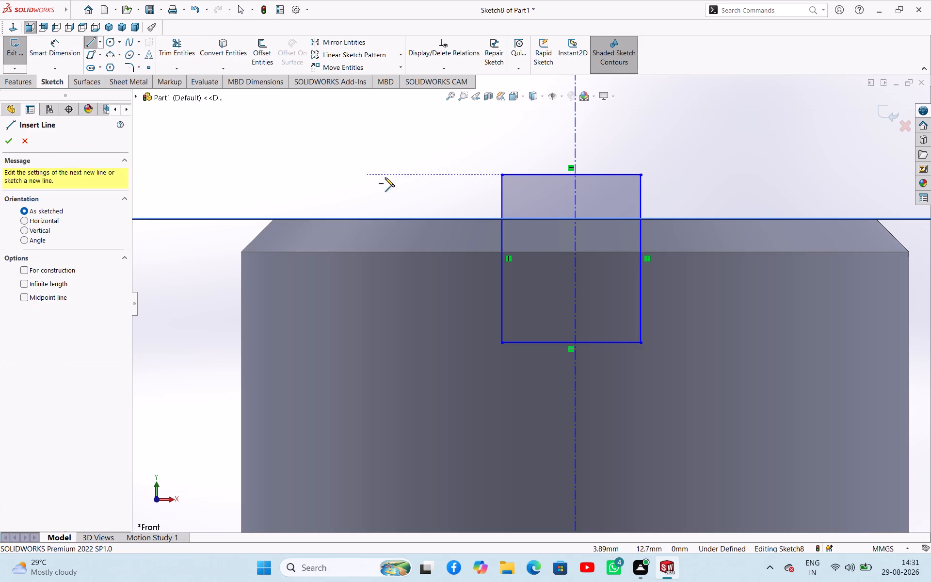
{"action": "left_click", "coordinate": [503, 217]}
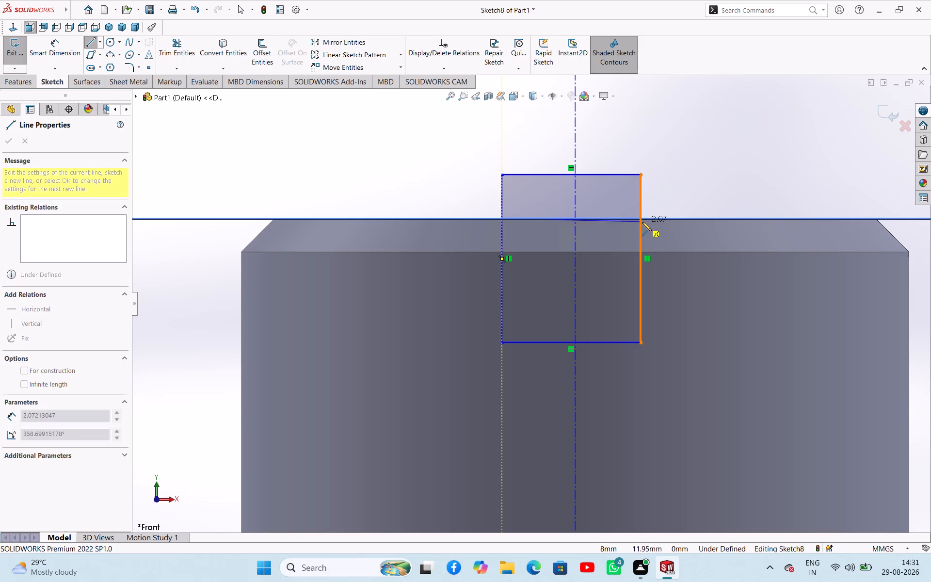
{"action": "left_click", "coordinate": [642, 219]}
{"action": "right_click", "coordinate": [660, 200]}
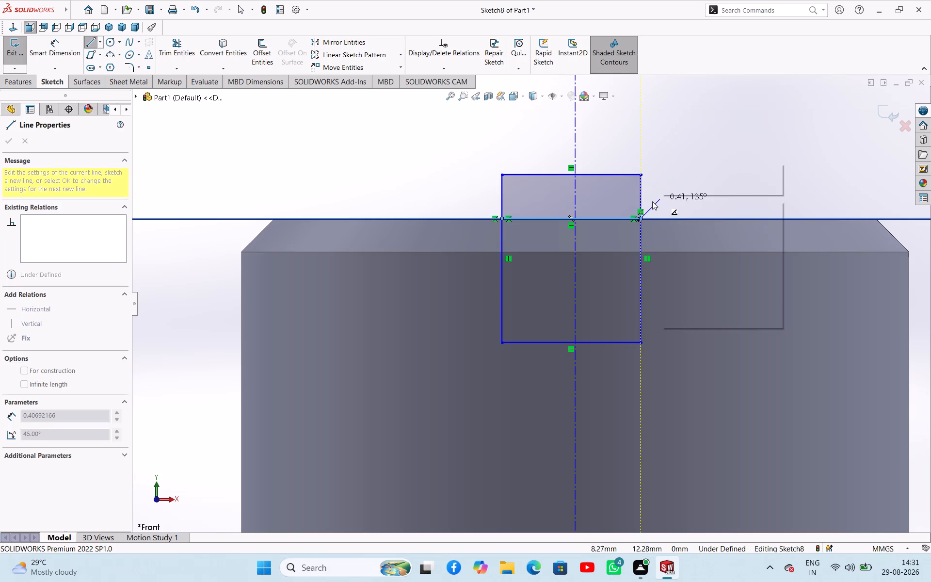
{"action": "left_click", "coordinate": [663, 202]}
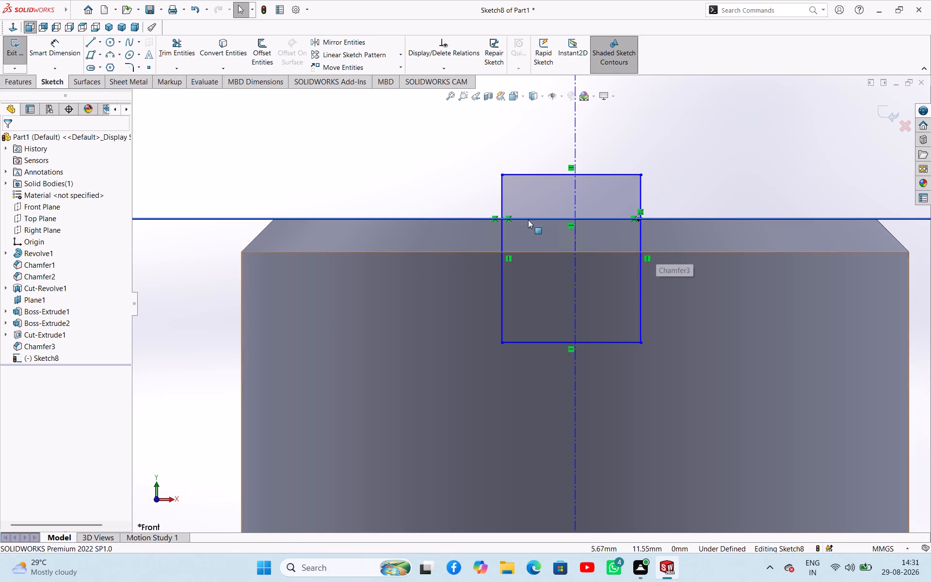
Trim away the profile lines above the collar's top edge, leaving a closed rectangle below it.
{"action": "left_click", "coordinate": [170, 48]}
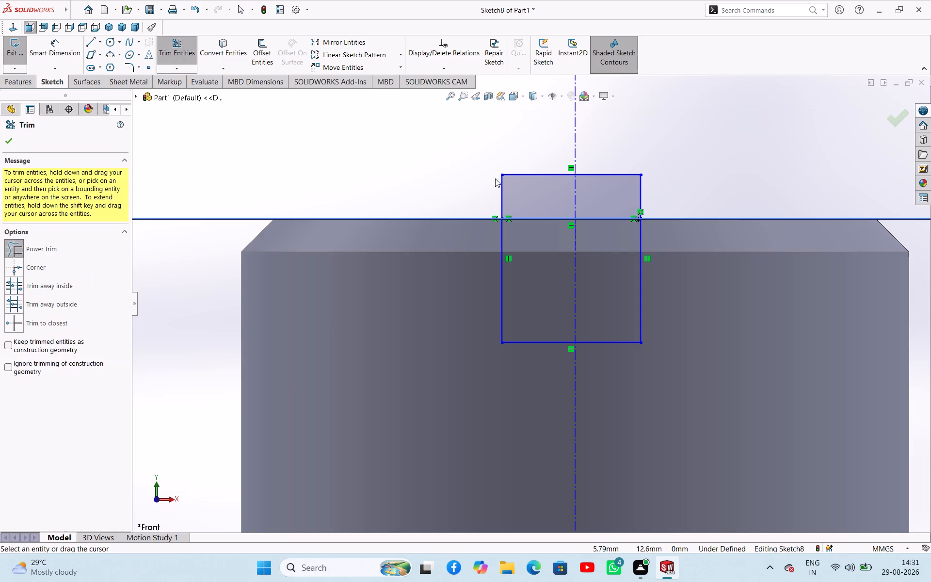
{"action": "left_click_drag", "start_coordinate": [493, 187], "coordinate": [521, 172]}
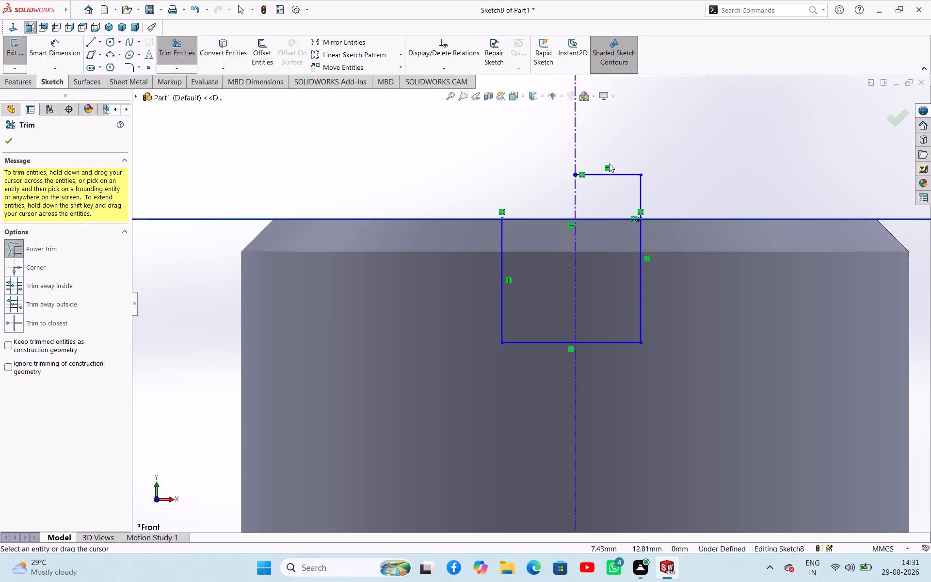
{"action": "left_click_drag", "start_coordinate": [612, 162], "coordinate": [651, 188]}
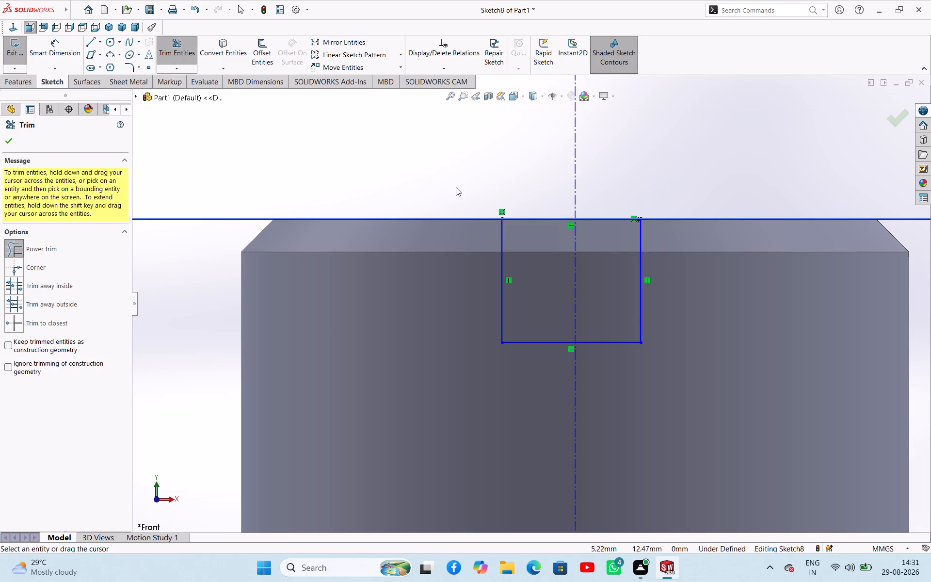
{"action": "scroll", "coordinate": [504, 197], "scroll_direction": "down", "scroll_amount": 1}
{"action": "middle_click_drag", "start_coordinate": [551, 194], "coordinate": [549, 231]}
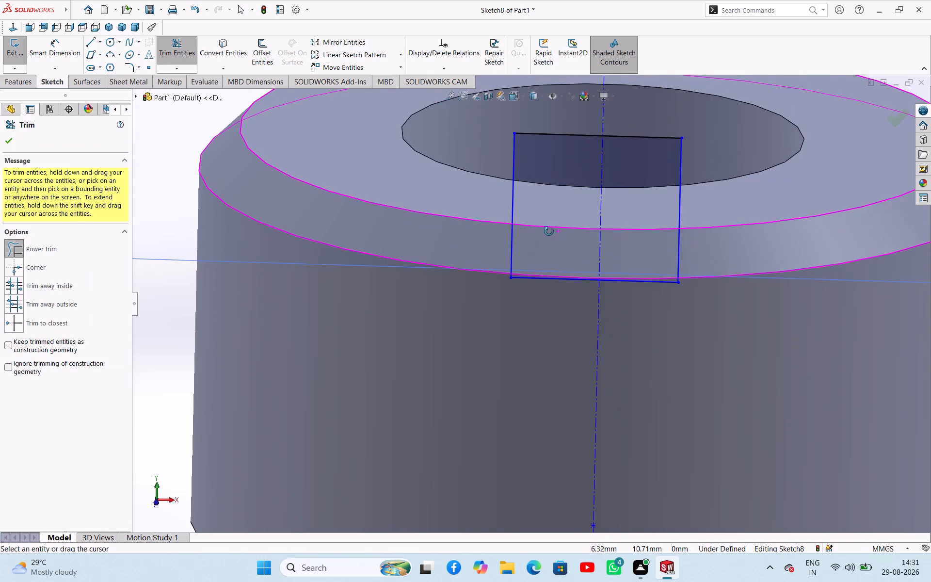
{"action": "middle_click_drag", "start_coordinate": [549, 231], "coordinate": [546, 224]}
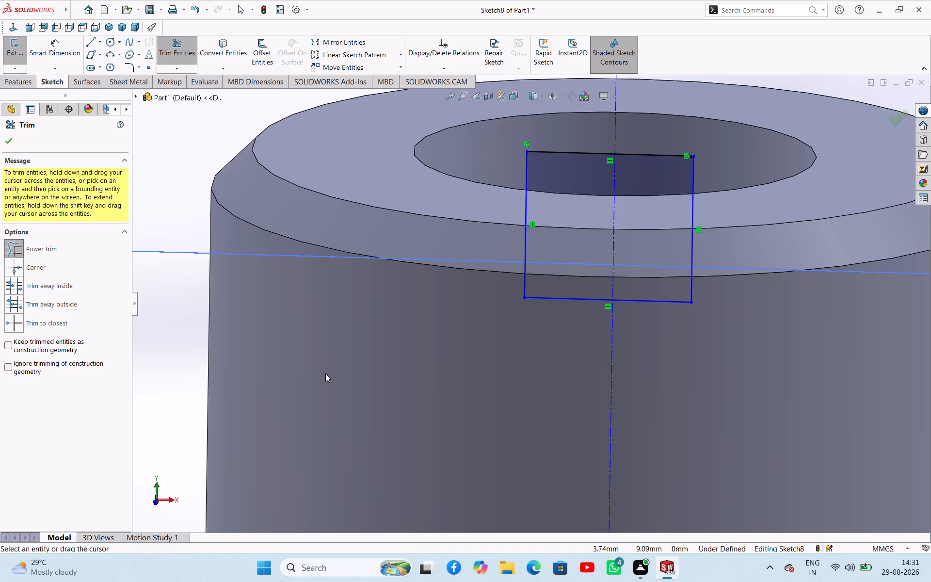
{"action": "left_click", "coordinate": [157, 503]}
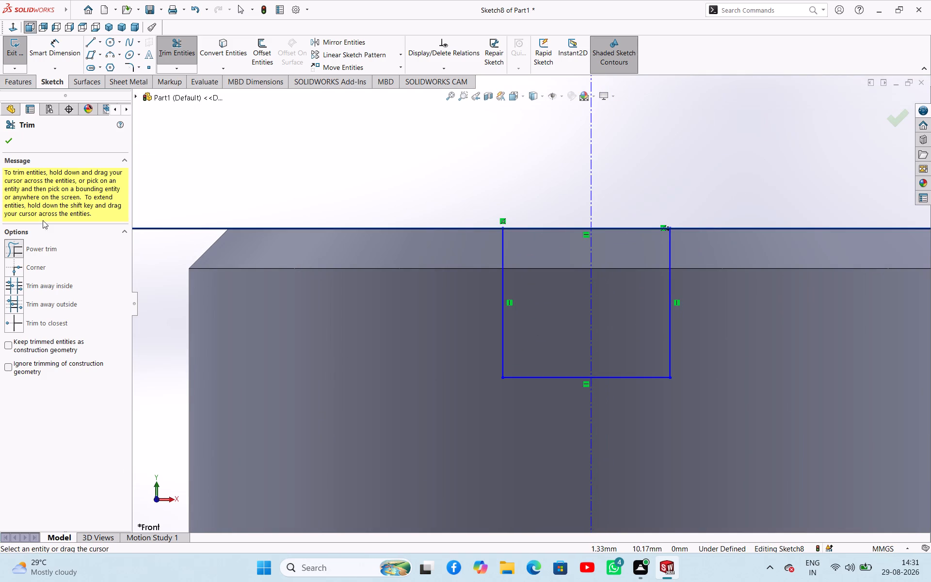
{"action": "left_click", "coordinate": [10, 143]}
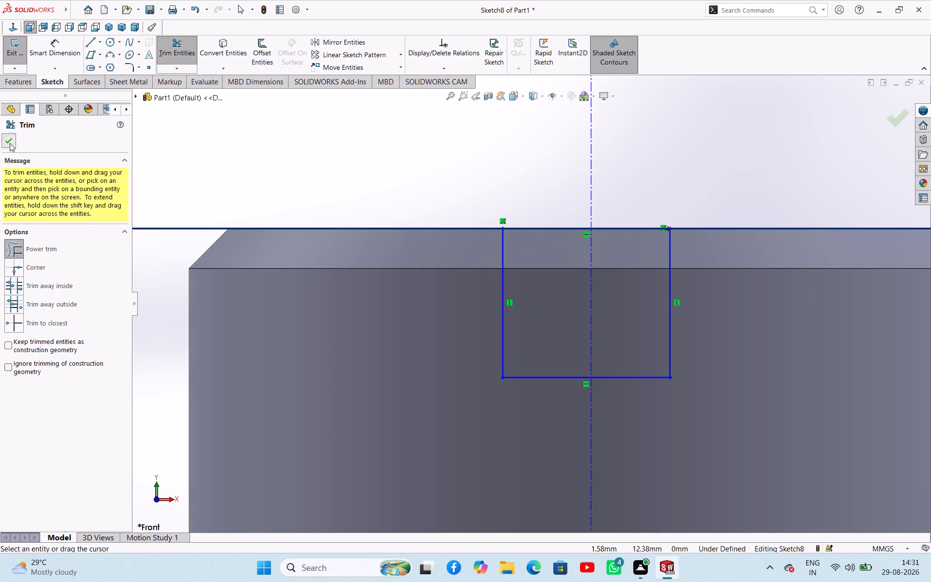
Dimension the rectangle's top line along the collar's top edge to 3.5 mm.
{"action": "right_click_drag", "start_coordinate": [262, 167], "coordinate": [263, 116]}
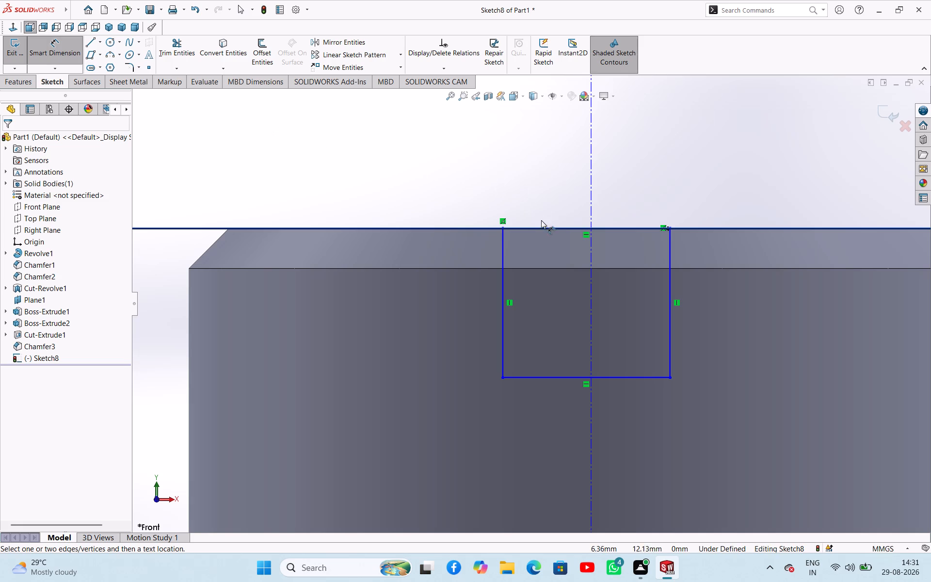
{"action": "left_click", "coordinate": [544, 228]}
{"action": "left_click", "coordinate": [536, 197]}
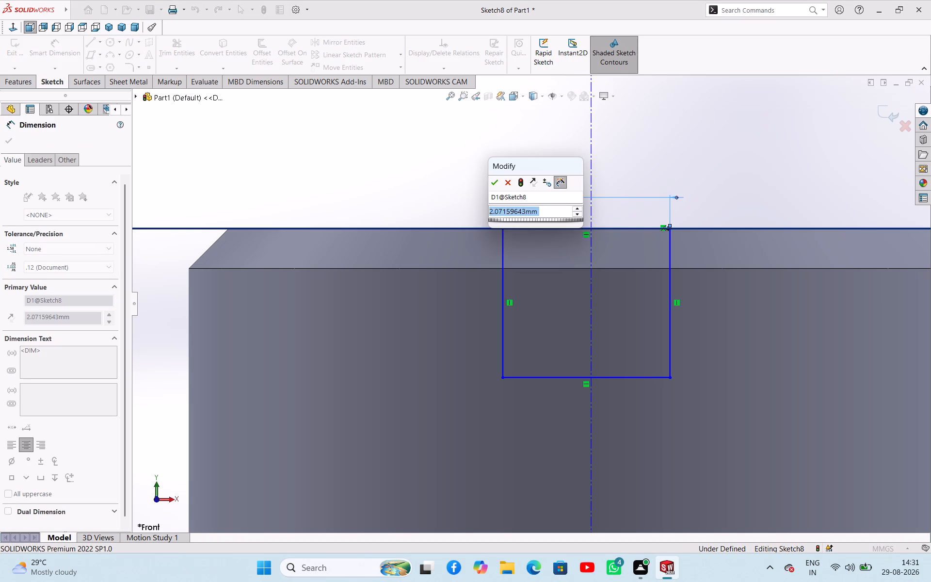
{"action": "type", "text": "3.5"}
{"action": "key", "text": "Return"}
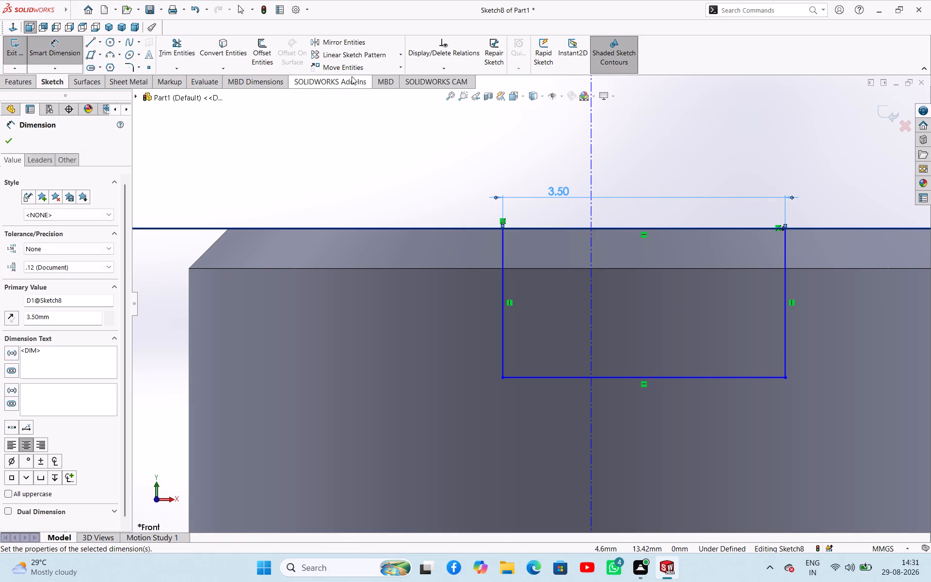
Dimension the distance from the vertical centreline to the rectangle's left side as 3.5/2 (1.75 mm).
{"action": "left_click", "coordinate": [590, 239]}
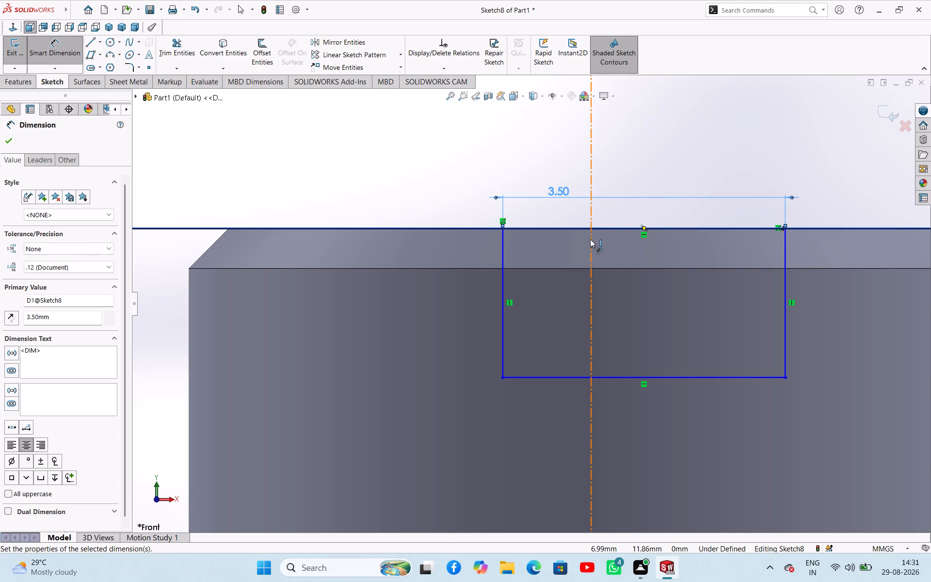
{"action": "left_click", "coordinate": [501, 261]}
{"action": "left_click", "coordinate": [521, 161]}
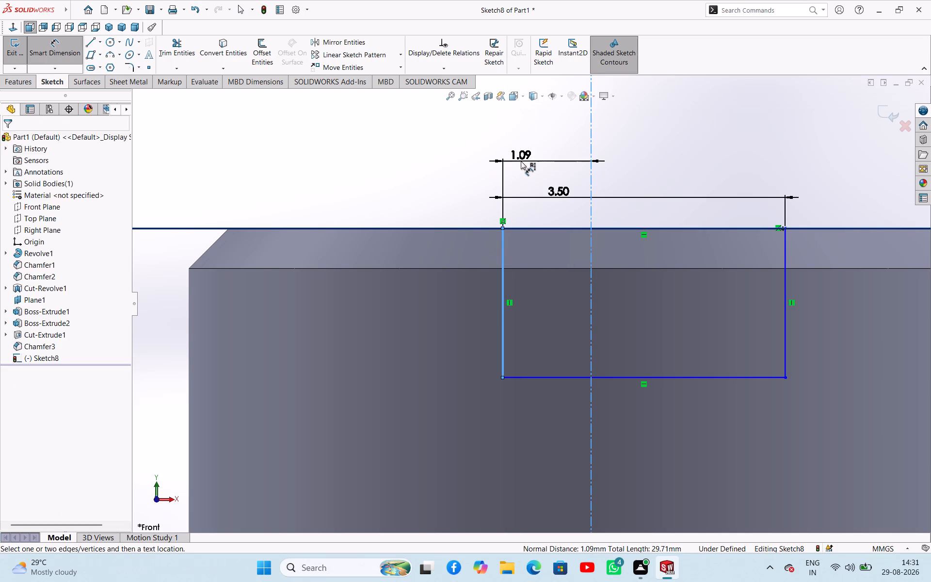
{"action": "type", "text": "3.5"}
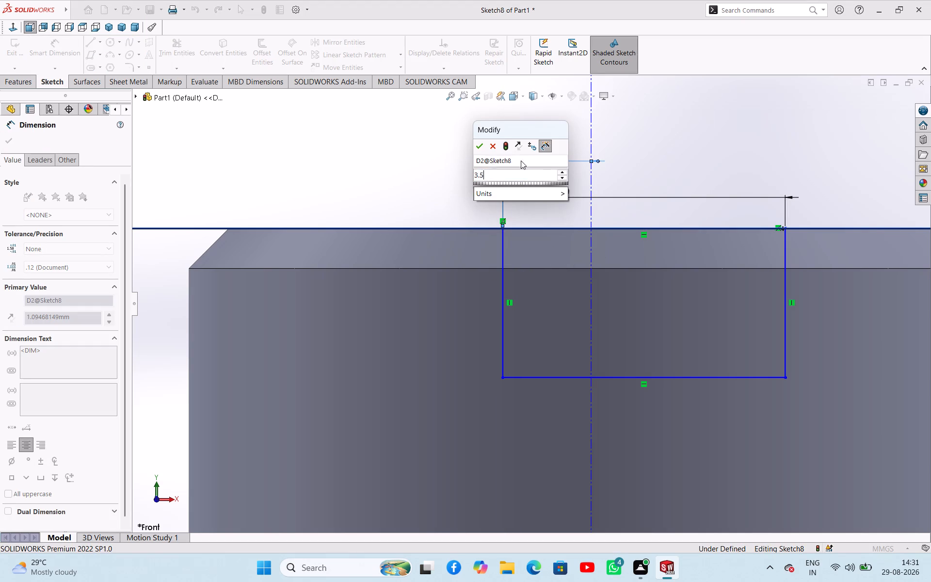
{"action": "type", "text": "/2"}
{"action": "key", "text": "Return"}
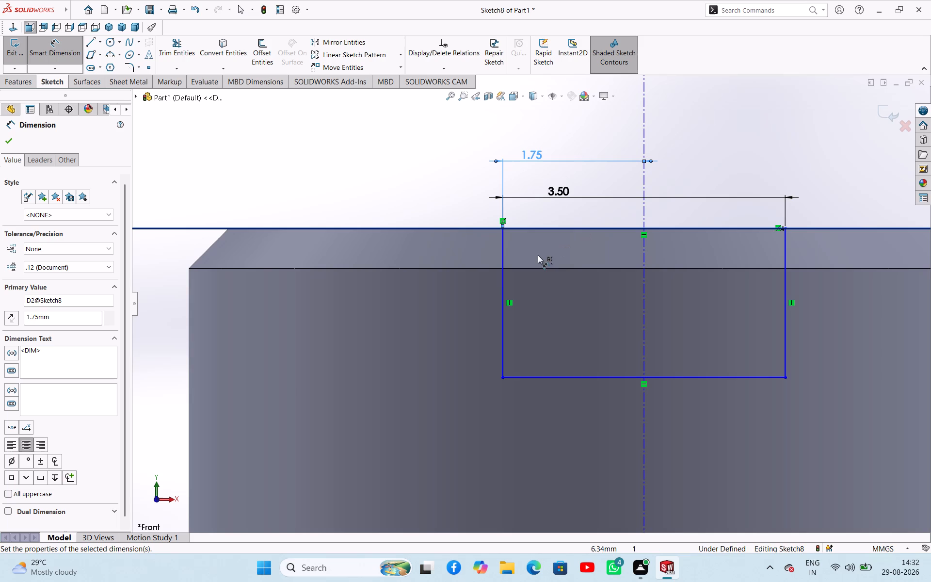
Dimension the height of the rectangle's left side below the collar's top edge to 2 mm.
{"action": "left_click", "coordinate": [501, 291]}
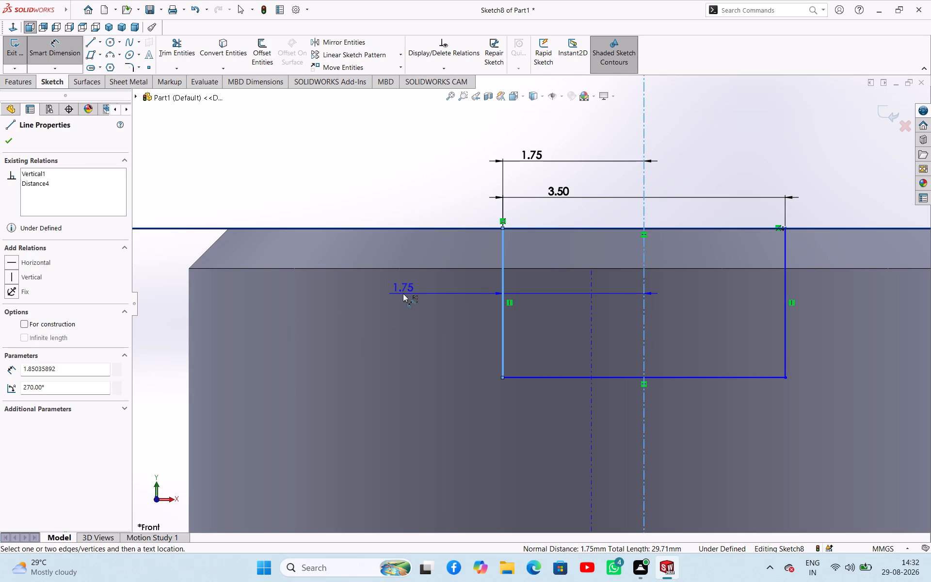
{"action": "key", "text": "Escape"}
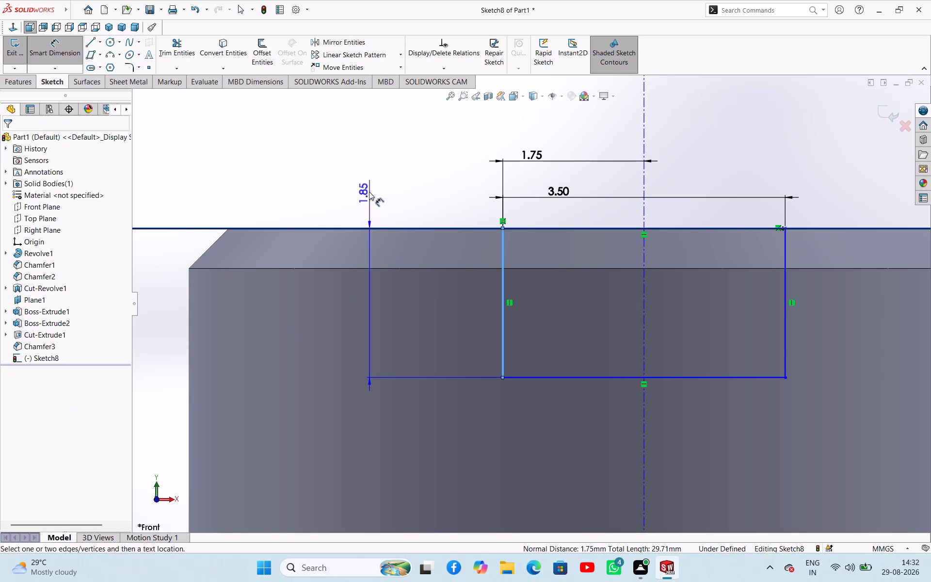
{"action": "left_click", "coordinate": [368, 187]}
{"action": "key", "text": "2"}
{"action": "key", "text": "Return"}
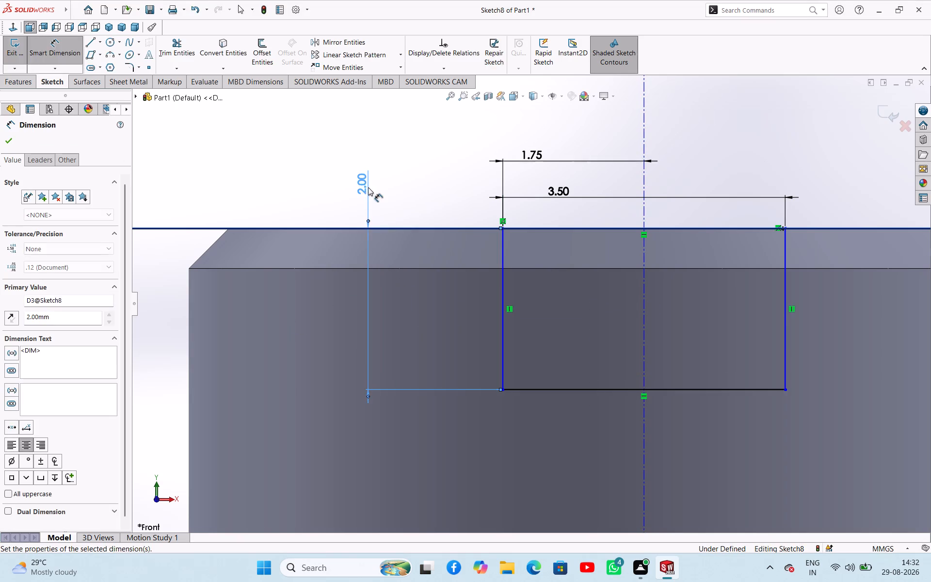
{"action": "right_click", "coordinate": [436, 248]}
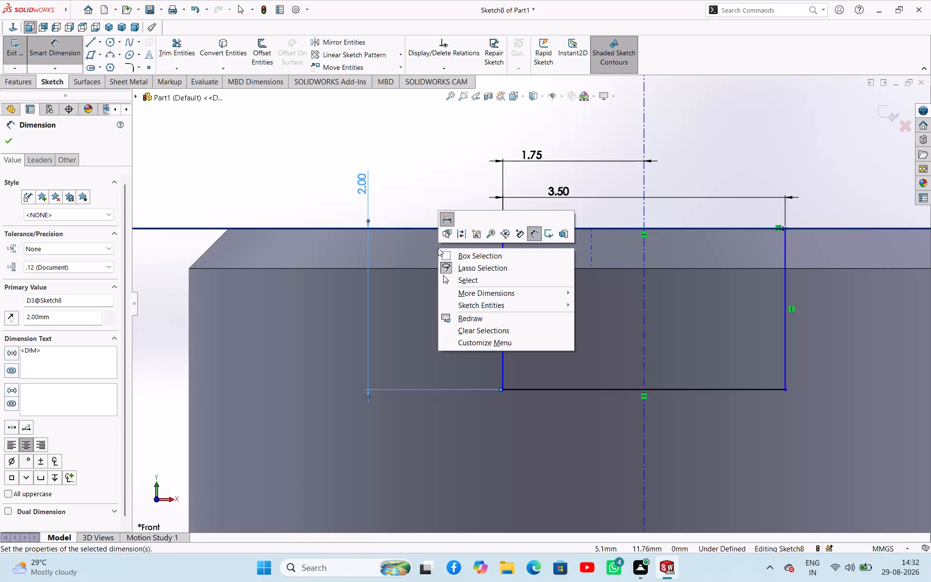
{"action": "left_click", "coordinate": [457, 277]}
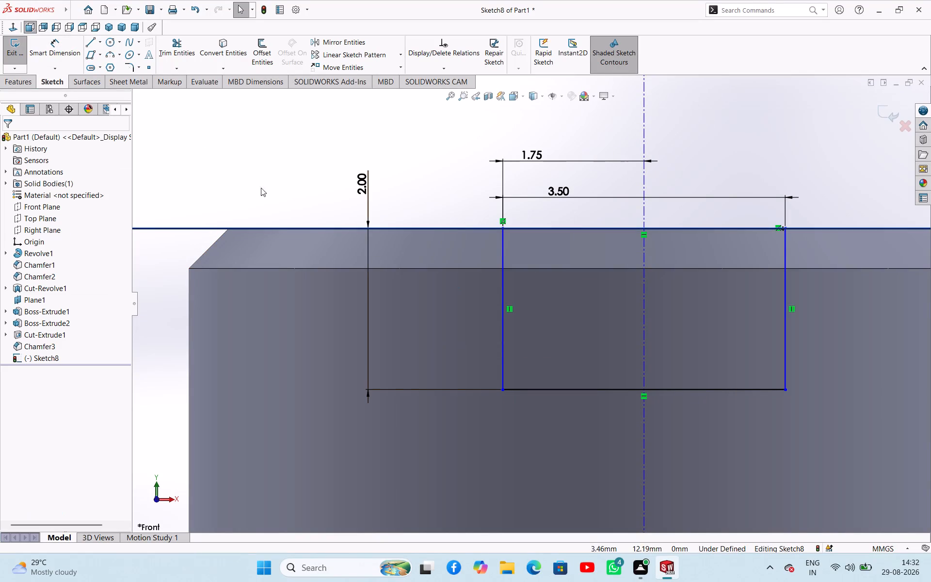
Finish the sketch and cut a slot across the collar's top with a Mid Plane Extruded Cut of 15.5 mm.
{"action": "left_click", "coordinate": [5, 61]}
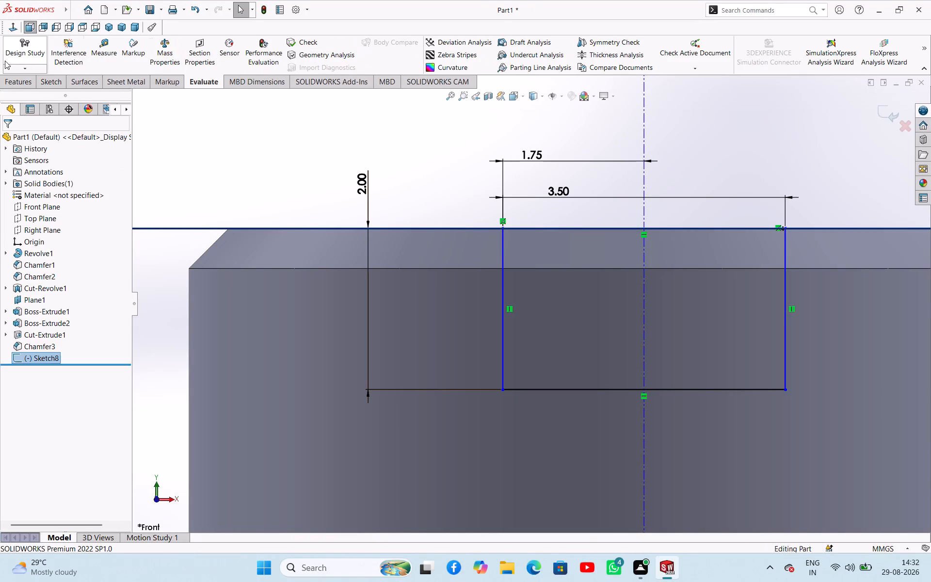
{"action": "left_click", "coordinate": [15, 85]}
{"action": "left_click", "coordinate": [167, 42]}
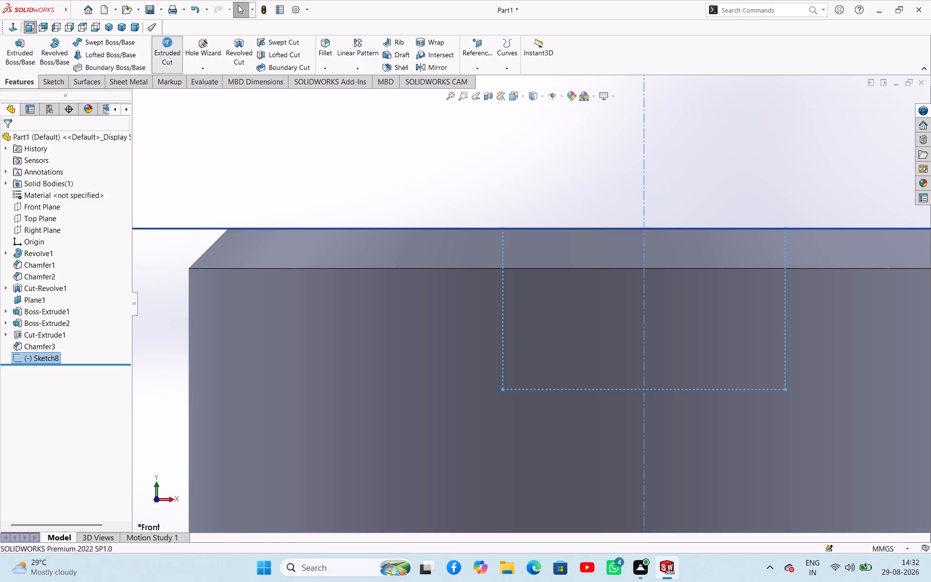
{"action": "middle_click_drag", "start_coordinate": [257, 101], "coordinate": [221, 146]}
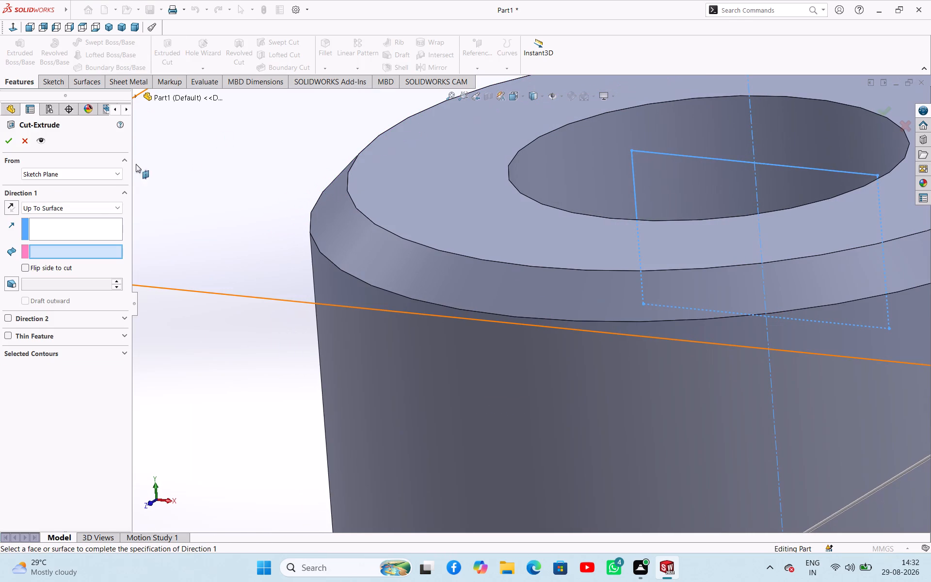
{"action": "left_click", "coordinate": [96, 207]}
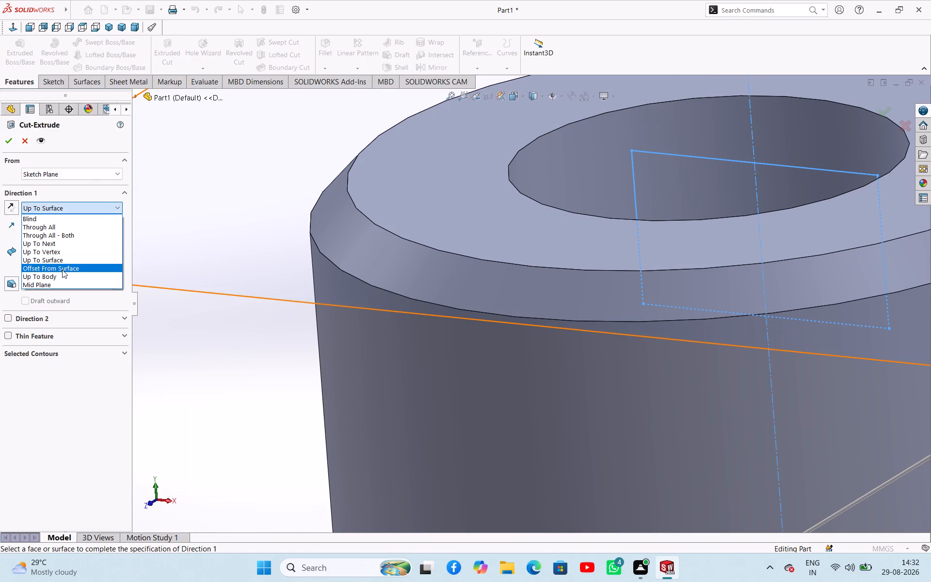
{"action": "left_click", "coordinate": [62, 285]}
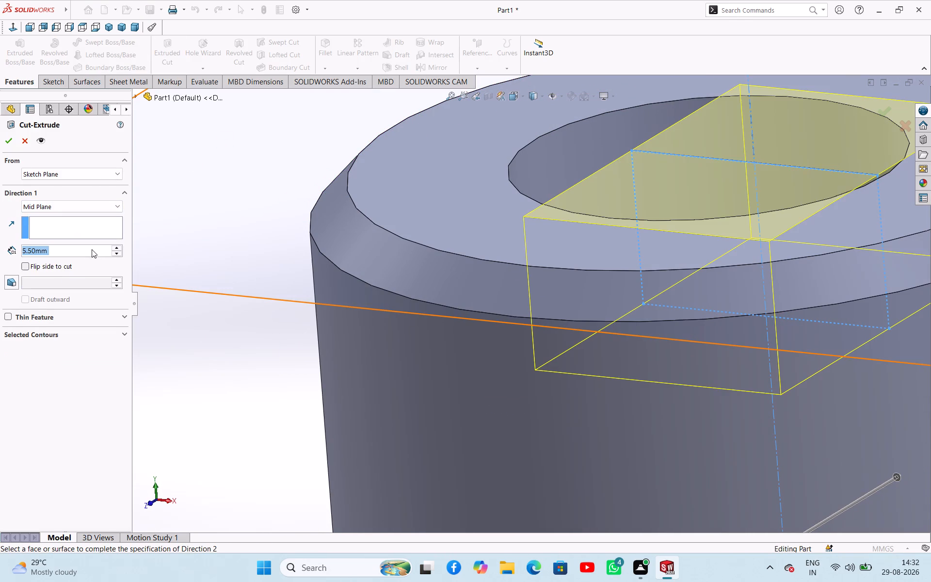
{"action": "triple_click", "coordinate": [114, 246]}
{"action": "scroll", "coordinate": [221, 282], "scroll_direction": "up", "scroll_amount": 3}
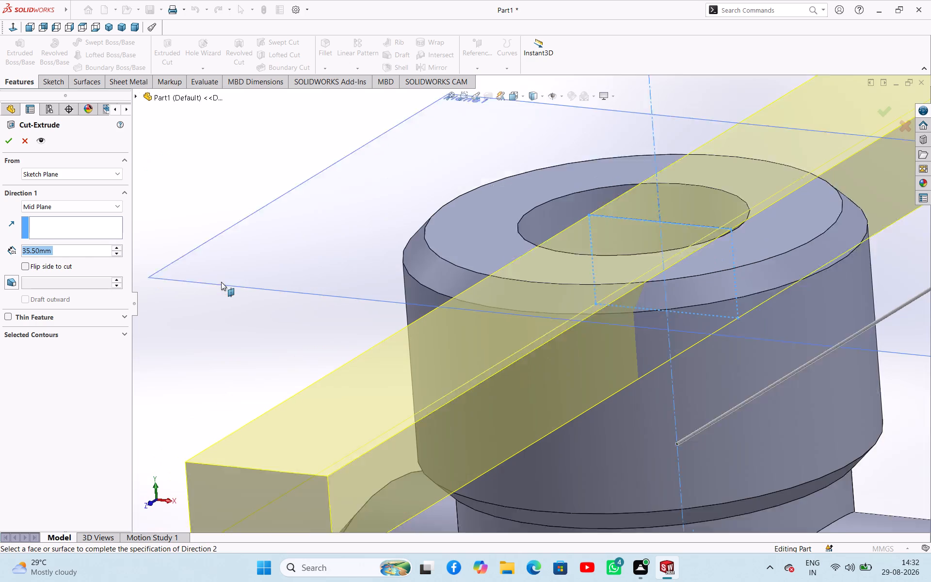
{"action": "scroll", "coordinate": [221, 282], "scroll_direction": "up", "scroll_amount": 5}
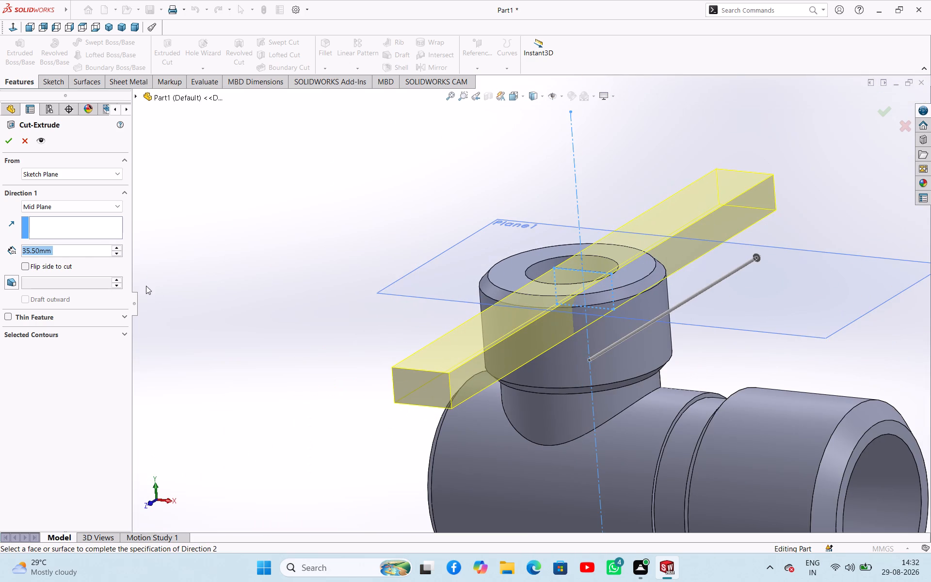
{"action": "double_click", "coordinate": [112, 255]}
{"action": "left_click", "coordinate": [112, 255]}
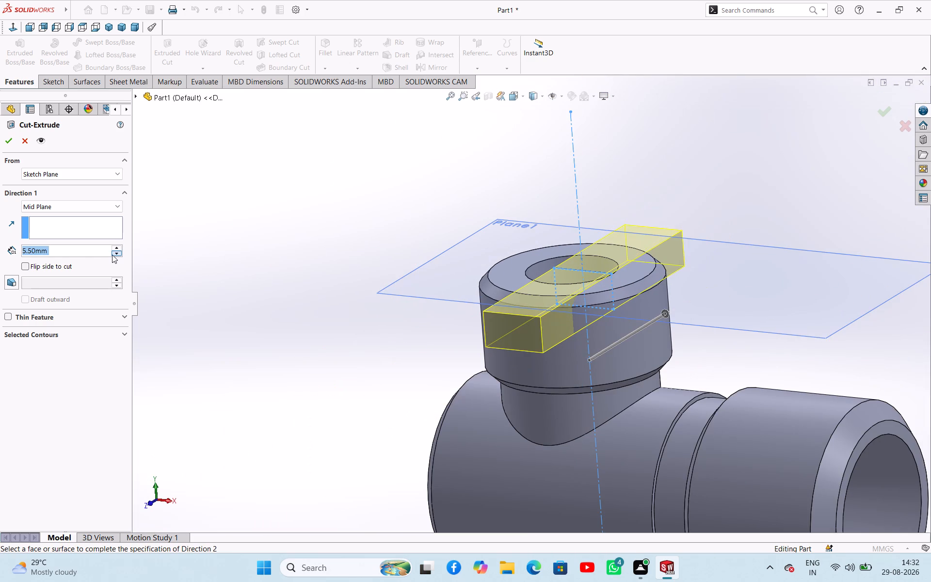
{"action": "left_click", "coordinate": [119, 248]}
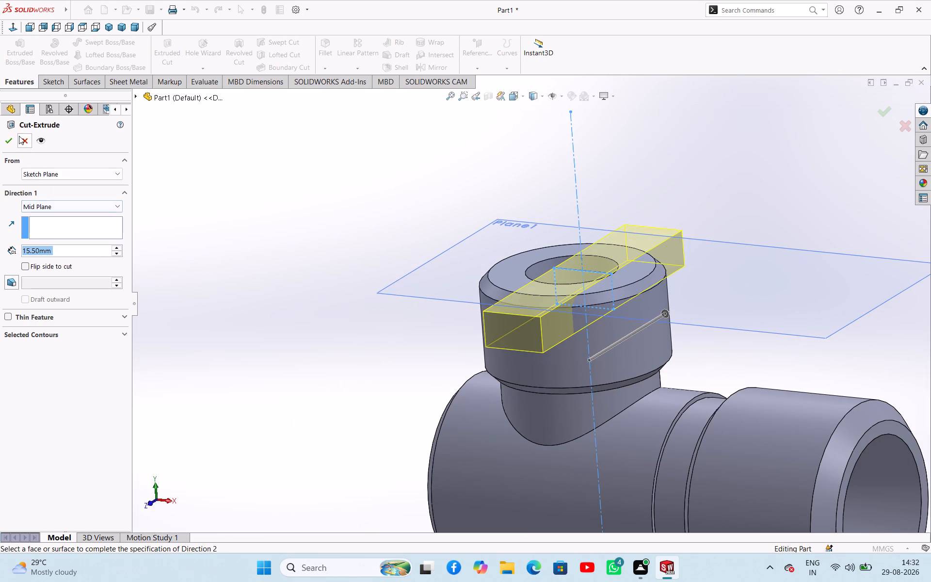
{"action": "left_click", "coordinate": [11, 138]}
{"action": "left_click", "coordinate": [148, 204]}
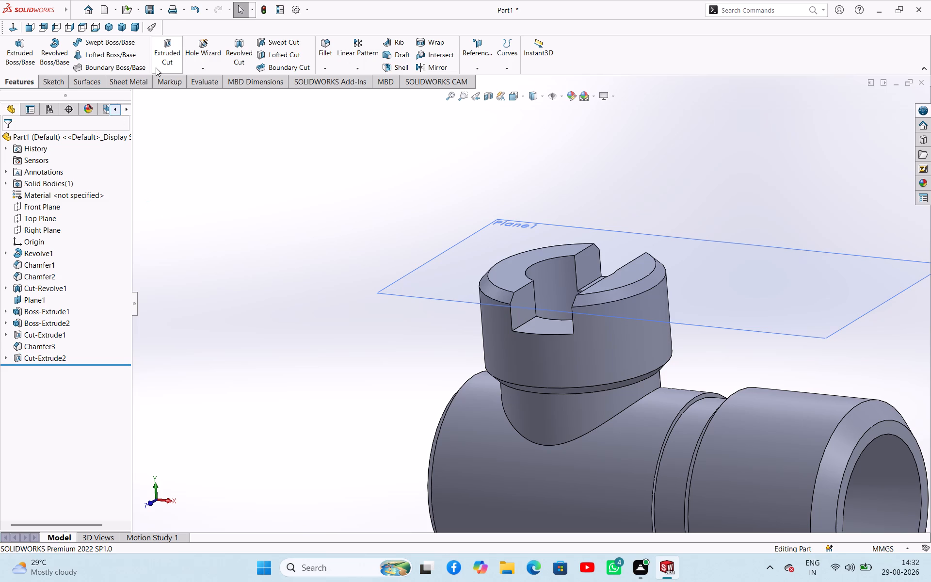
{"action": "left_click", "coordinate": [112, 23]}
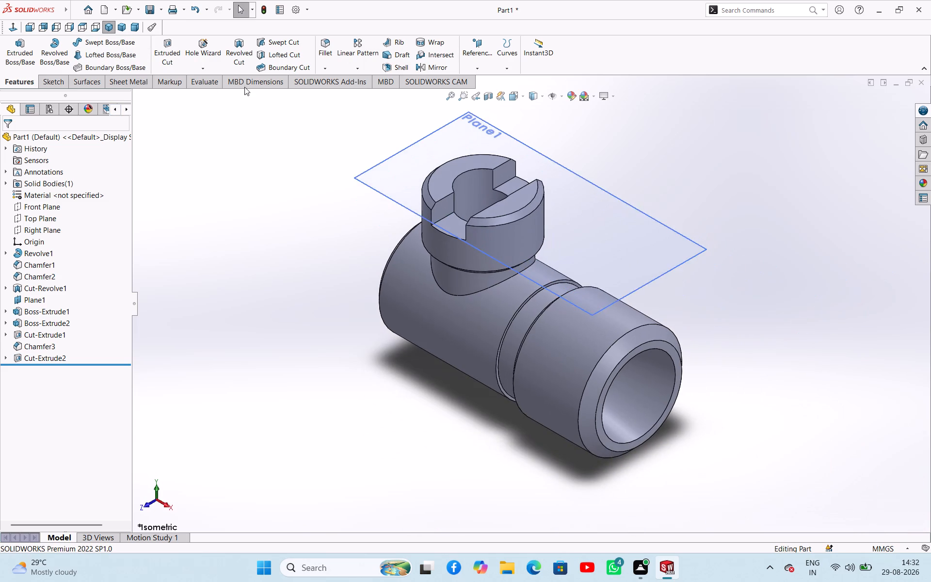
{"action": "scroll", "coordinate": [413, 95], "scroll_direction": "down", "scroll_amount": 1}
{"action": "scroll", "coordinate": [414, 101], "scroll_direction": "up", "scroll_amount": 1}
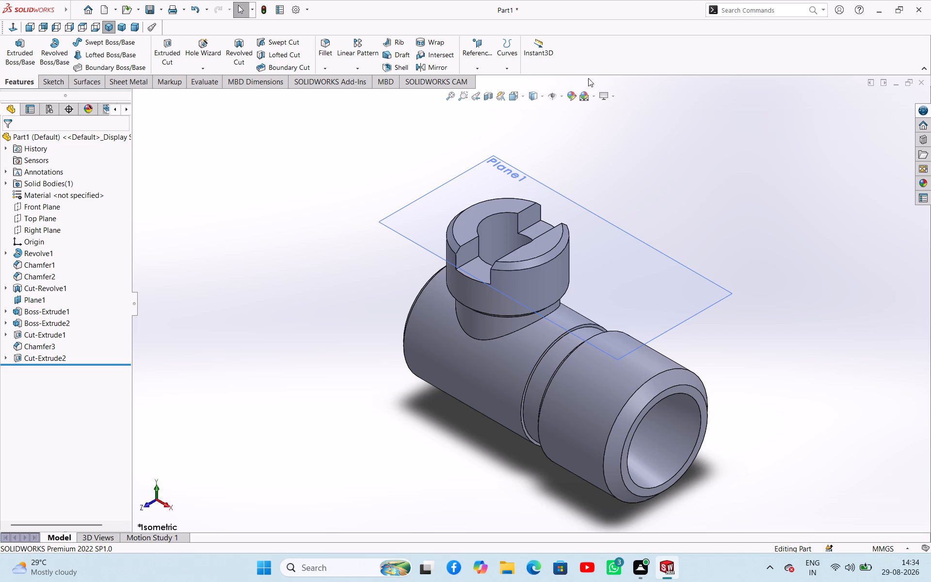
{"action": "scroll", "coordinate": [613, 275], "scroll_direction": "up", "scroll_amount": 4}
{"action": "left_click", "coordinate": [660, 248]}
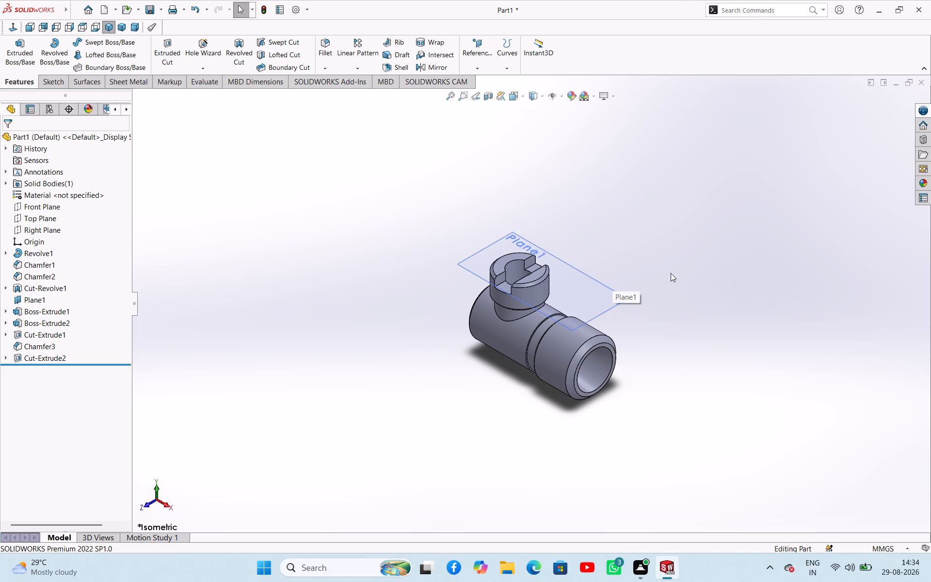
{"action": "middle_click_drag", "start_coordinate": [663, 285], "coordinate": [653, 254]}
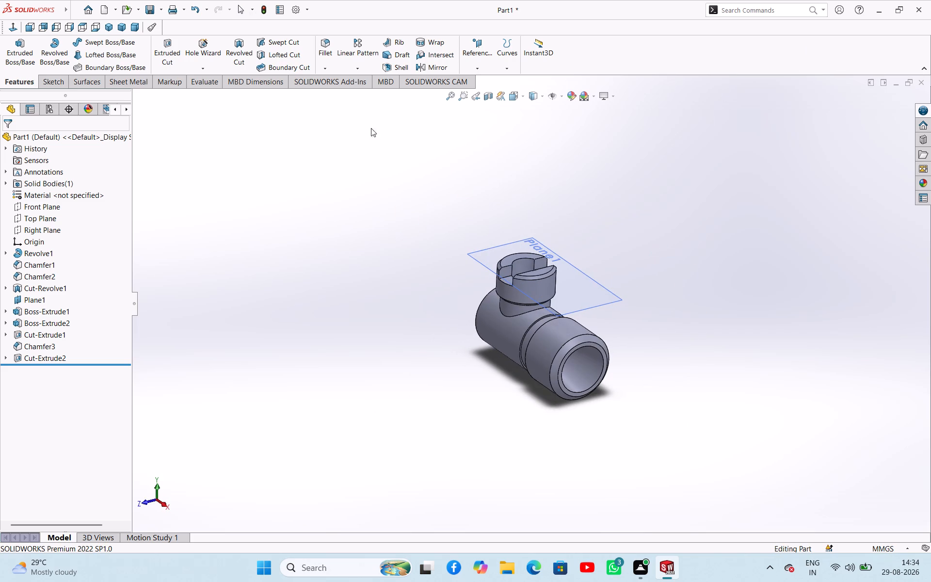
Examine the tapered bore's opening, its inner cylindrical wall and its end face from several angles.
{"action": "left_click", "coordinate": [107, 30]}
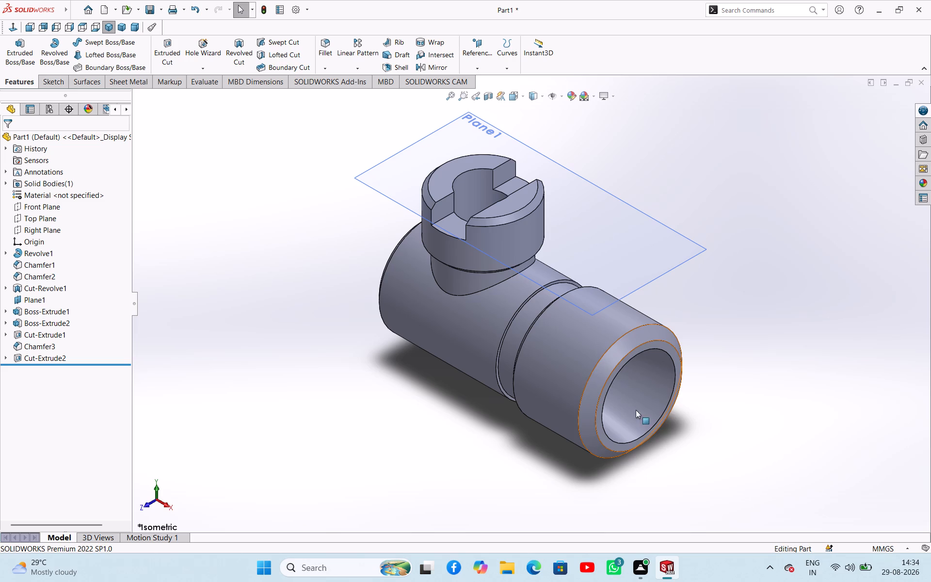
{"action": "left_click", "coordinate": [643, 397]}
{"action": "middle_click_drag", "start_coordinate": [790, 453], "coordinate": [744, 387]}
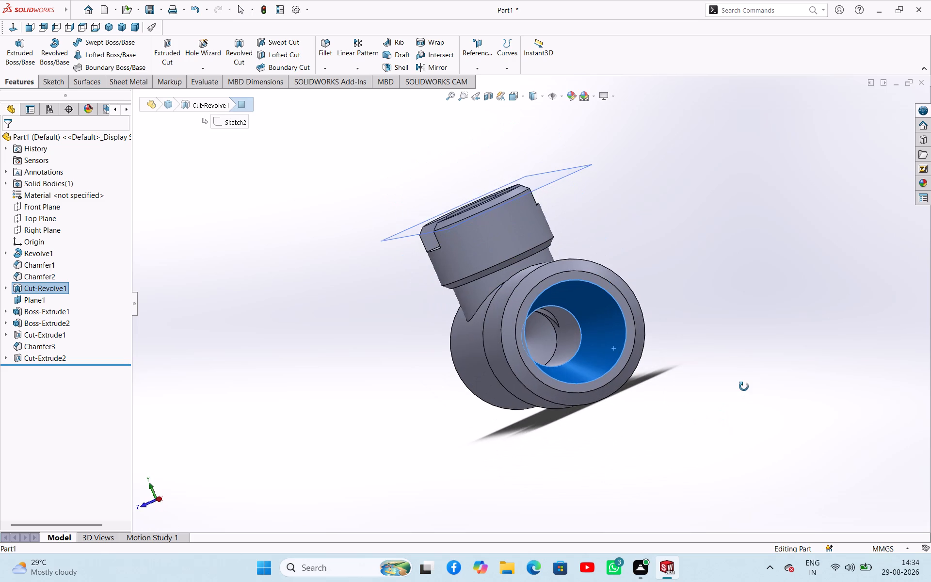
{"action": "middle_click_drag", "start_coordinate": [744, 387], "coordinate": [747, 387]}
{"action": "left_click", "coordinate": [559, 344]}
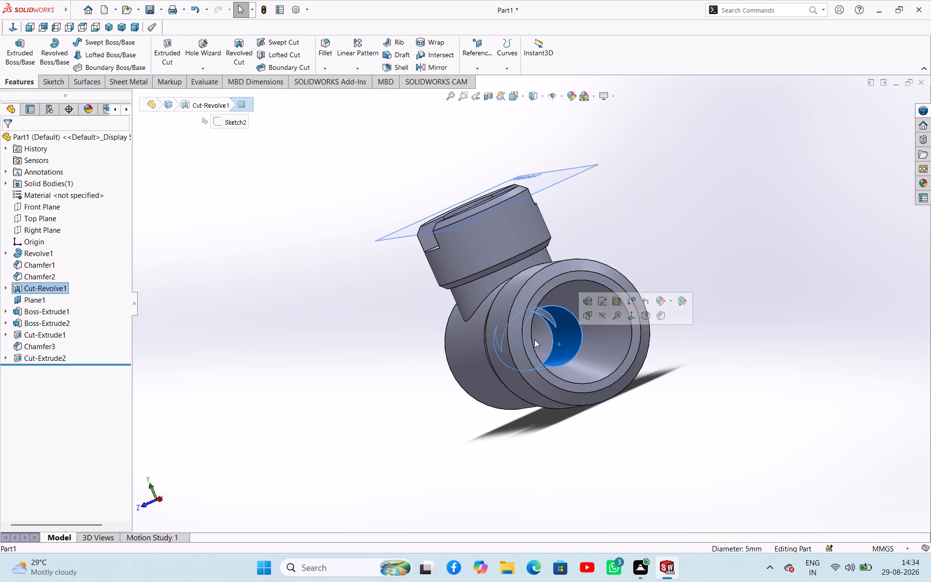
{"action": "left_click", "coordinate": [533, 339]}
{"action": "middle_click_drag", "start_coordinate": [813, 426], "coordinate": [816, 404]}
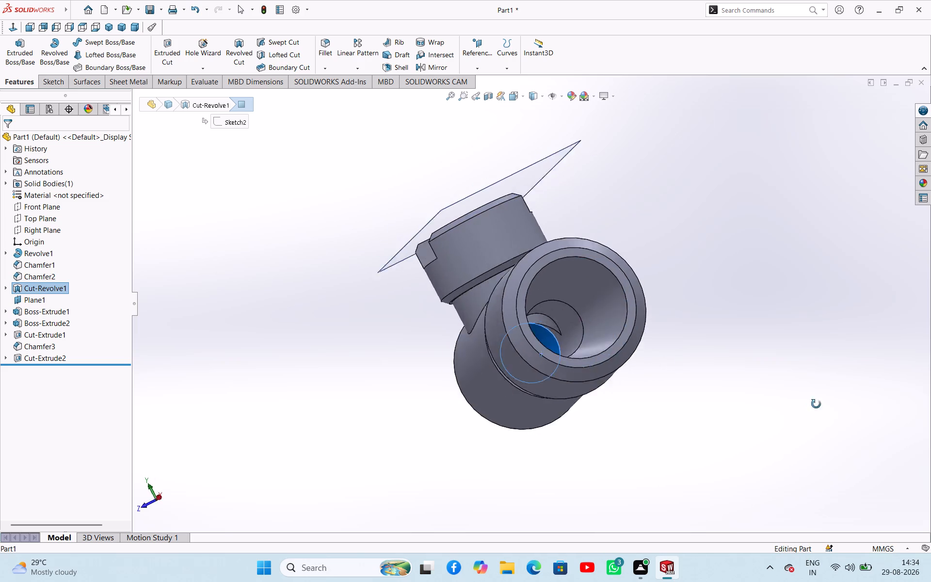
{"action": "middle_click_drag", "start_coordinate": [816, 404], "coordinate": [837, 415]}
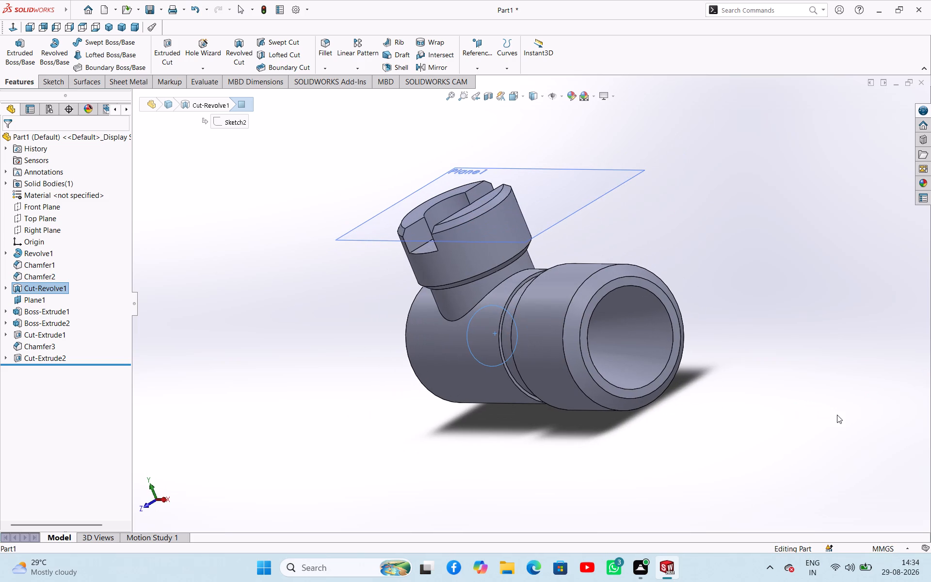
{"action": "left_click", "coordinate": [499, 466]}
{"action": "scroll", "coordinate": [693, 358], "scroll_direction": "up", "scroll_amount": 2}
{"action": "middle_click_drag", "start_coordinate": [693, 358], "coordinate": [787, 338]}
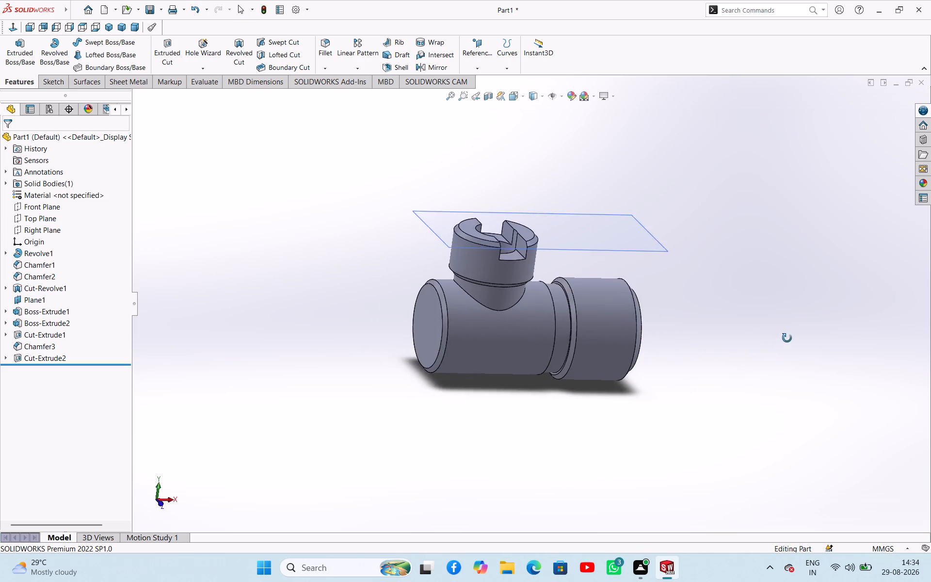
{"action": "middle_click_drag", "start_coordinate": [787, 338], "coordinate": [702, 334]}
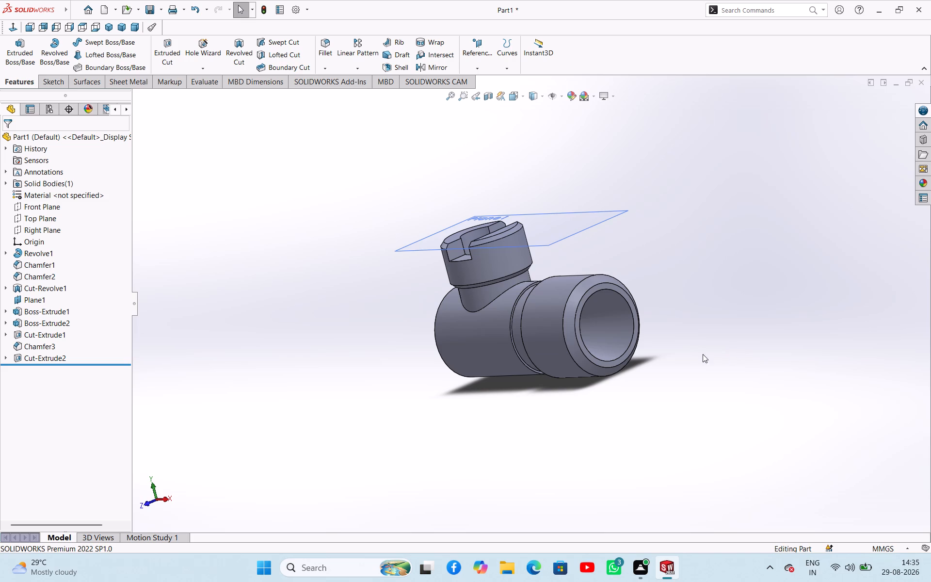
{"action": "left_click", "coordinate": [611, 342]}
{"action": "middle_click_drag", "start_coordinate": [734, 399], "coordinate": [733, 402]}
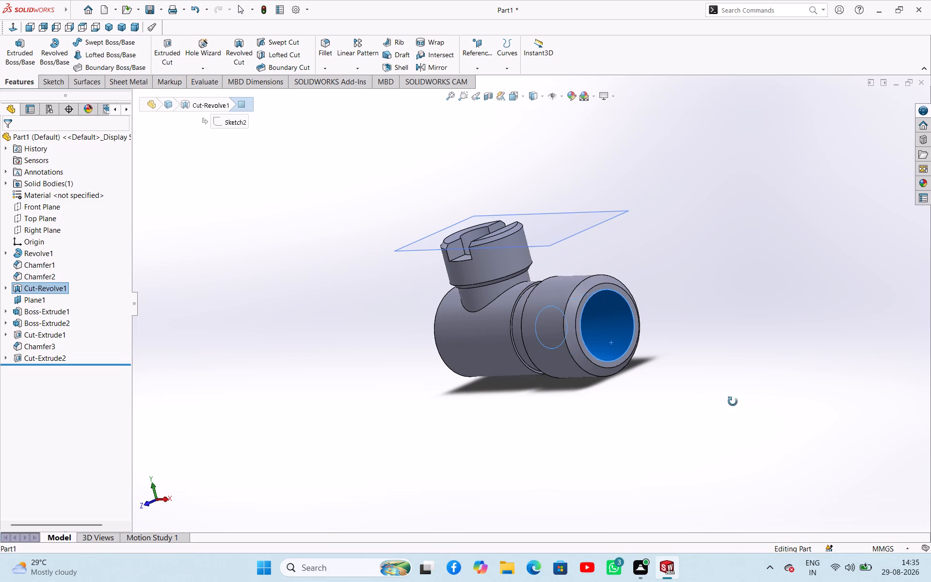
{"action": "middle_click_drag", "start_coordinate": [733, 402], "coordinate": [703, 428]}
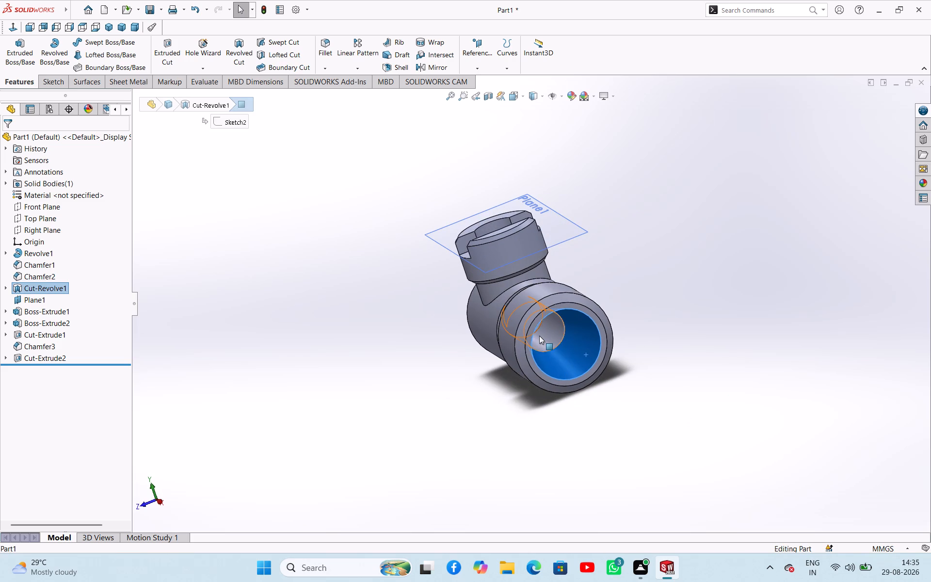
{"action": "left_click", "coordinate": [539, 336]}
{"action": "middle_click_drag", "start_coordinate": [748, 400], "coordinate": [727, 382]}
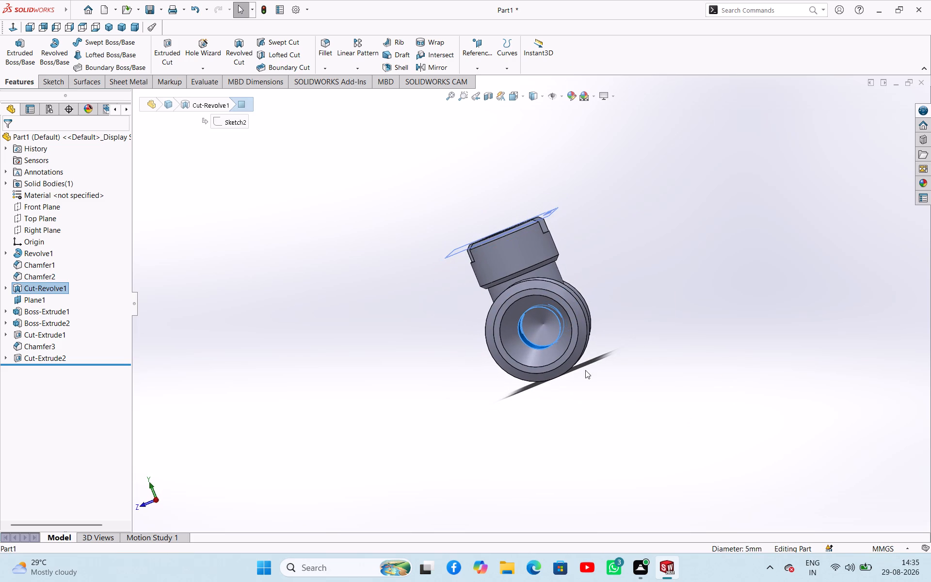
{"action": "left_click", "coordinate": [543, 337]}
{"action": "left_click", "coordinate": [720, 410]}
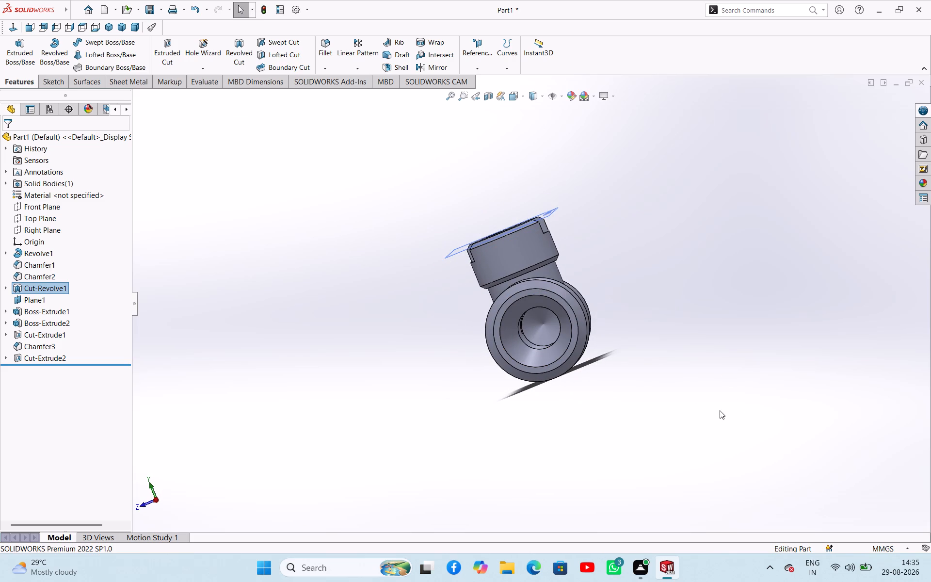
{"action": "middle_click_drag", "start_coordinate": [720, 410], "coordinate": [761, 404]}
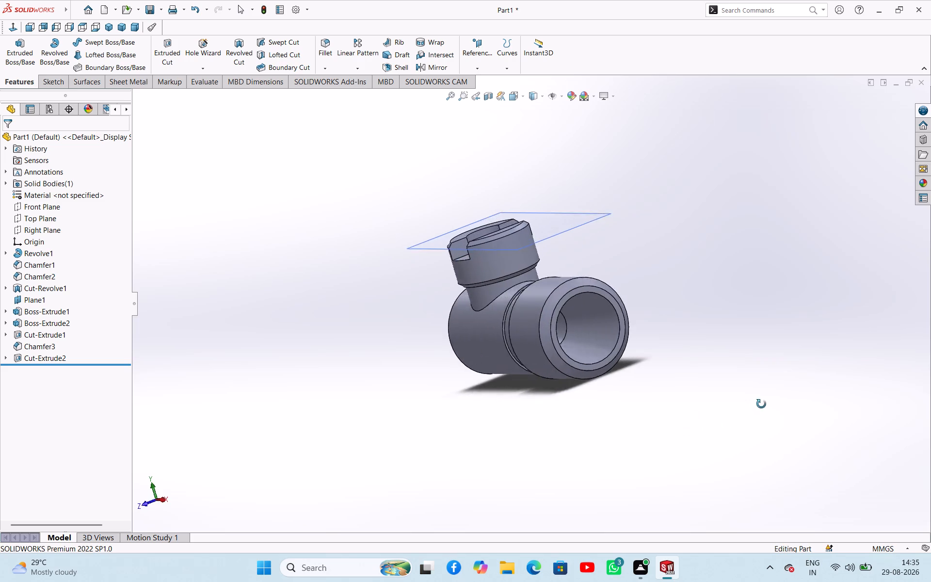
Examine the outside of the part, including the slotted side boss, the groove and both ends of the main cylinder, from several angles.
{"action": "middle_click_drag", "start_coordinate": [761, 404], "coordinate": [798, 565]}
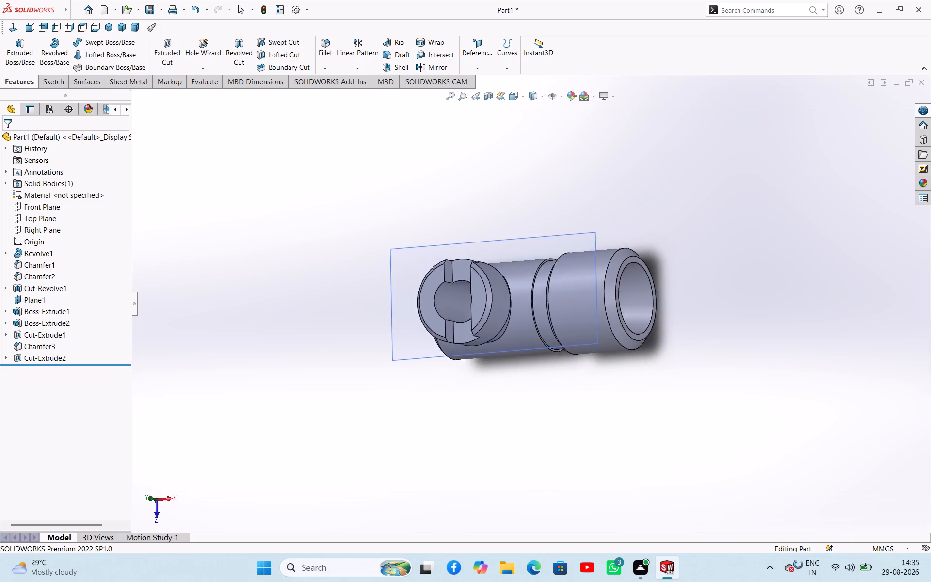
{"action": "middle_click_drag", "start_coordinate": [798, 565], "coordinate": [696, 498]}
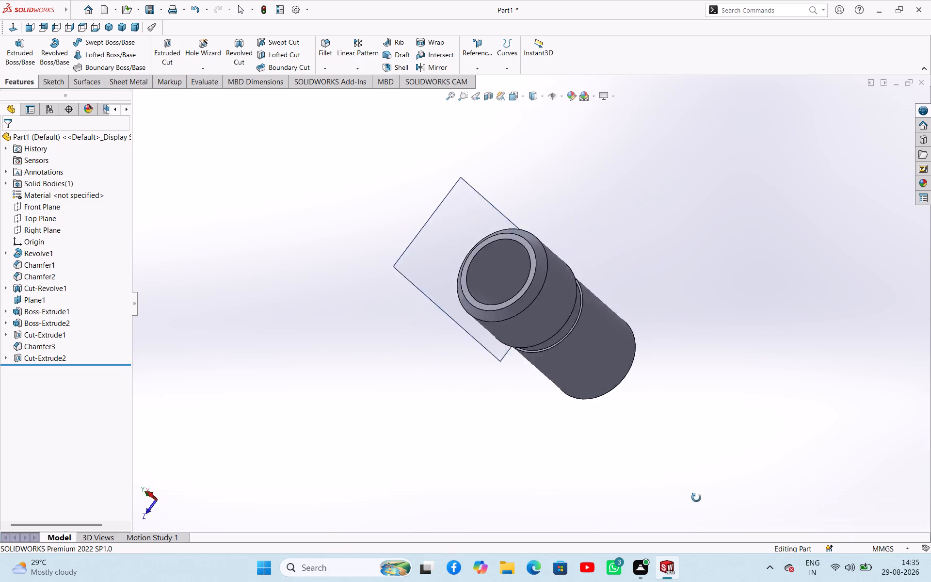
{"action": "middle_click_drag", "start_coordinate": [696, 498], "coordinate": [641, 388]}
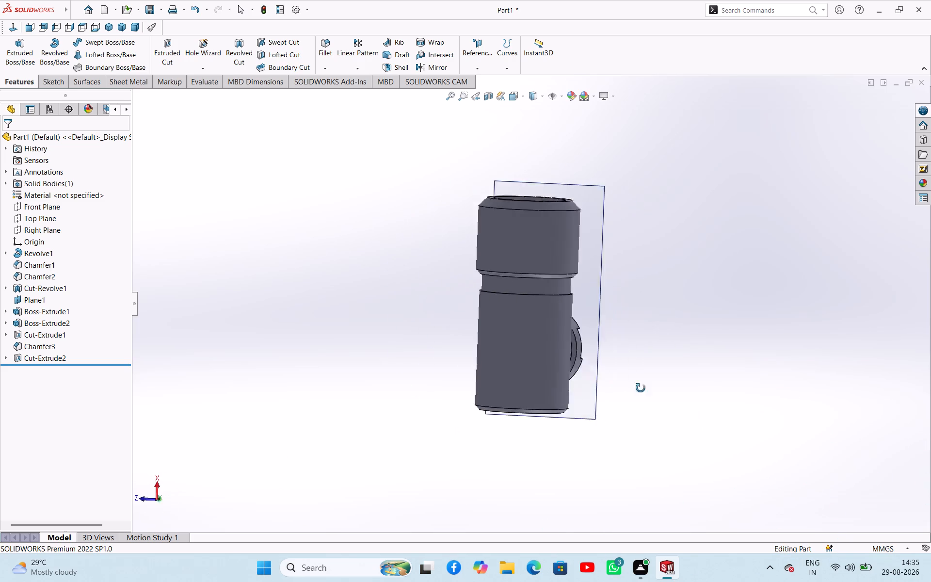
{"action": "middle_click_drag", "start_coordinate": [641, 388], "coordinate": [730, 390]}
{"action": "scroll", "coordinate": [730, 394], "scroll_direction": "up", "scroll_amount": 1}
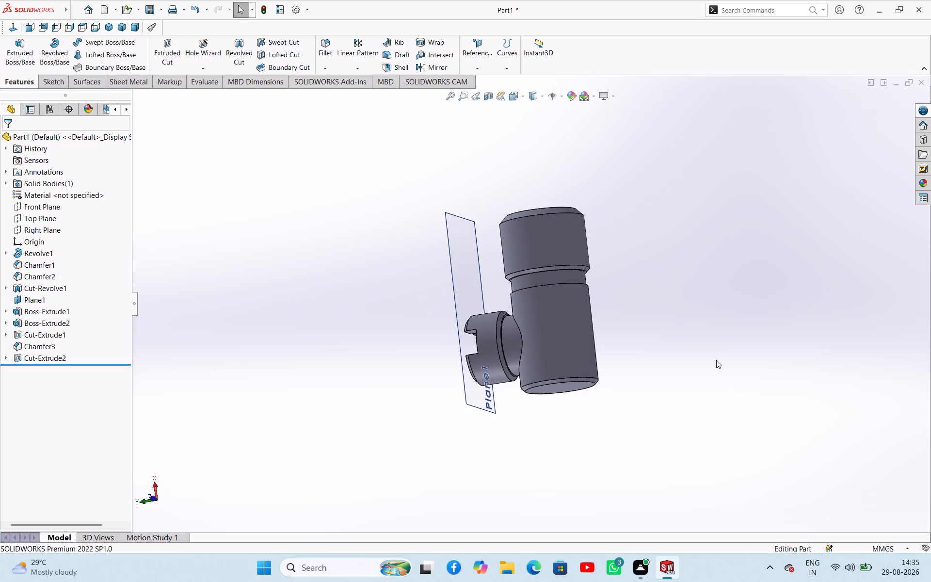
{"action": "middle_click_drag", "start_coordinate": [716, 360], "coordinate": [700, 334]}
{"action": "middle_click_drag", "start_coordinate": [700, 334], "coordinate": [696, 334]}
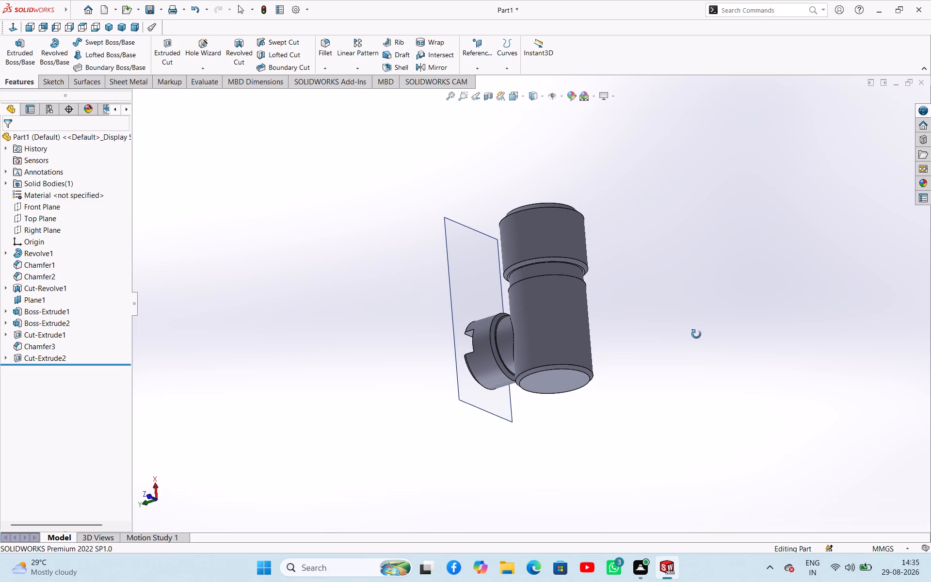
{"action": "middle_click_drag", "start_coordinate": [696, 334], "coordinate": [695, 332]}
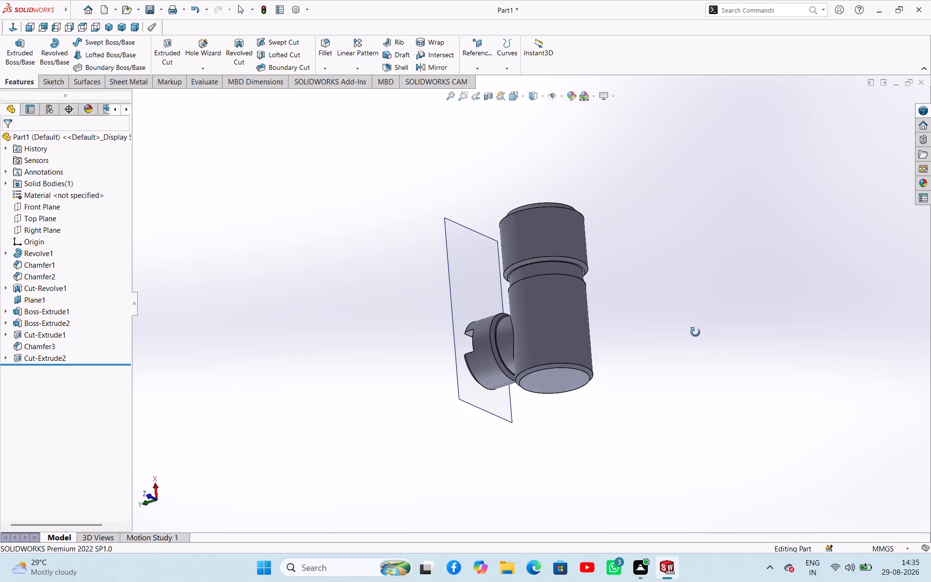
{"action": "middle_click_drag", "start_coordinate": [695, 332], "coordinate": [701, 328]}
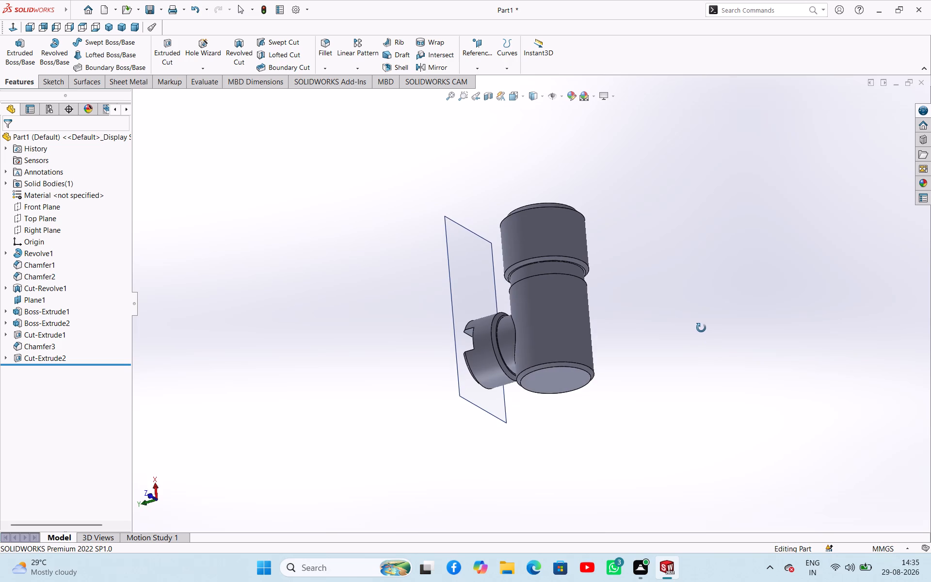
{"action": "middle_click_drag", "start_coordinate": [701, 328], "coordinate": [704, 342]}
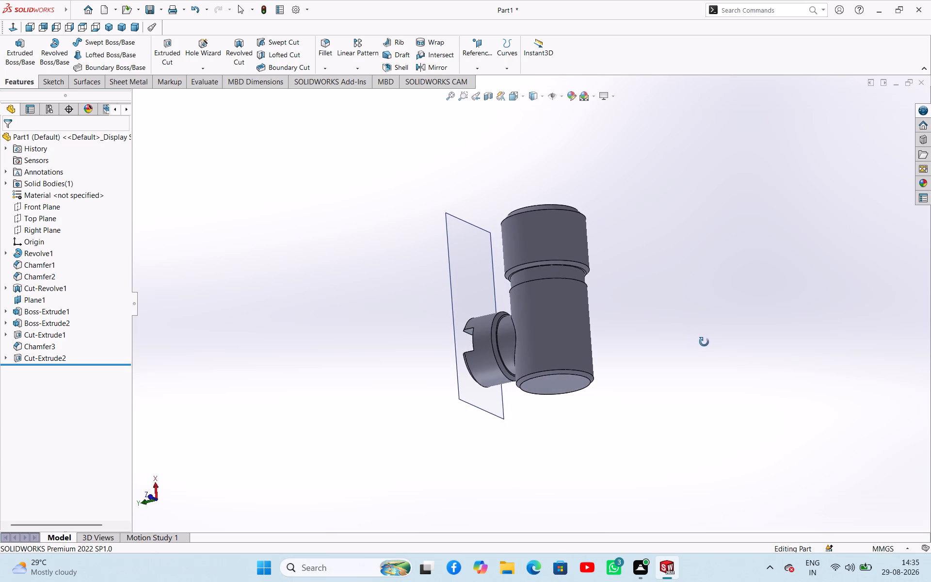
{"action": "middle_click_drag", "start_coordinate": [704, 342], "coordinate": [710, 344]}
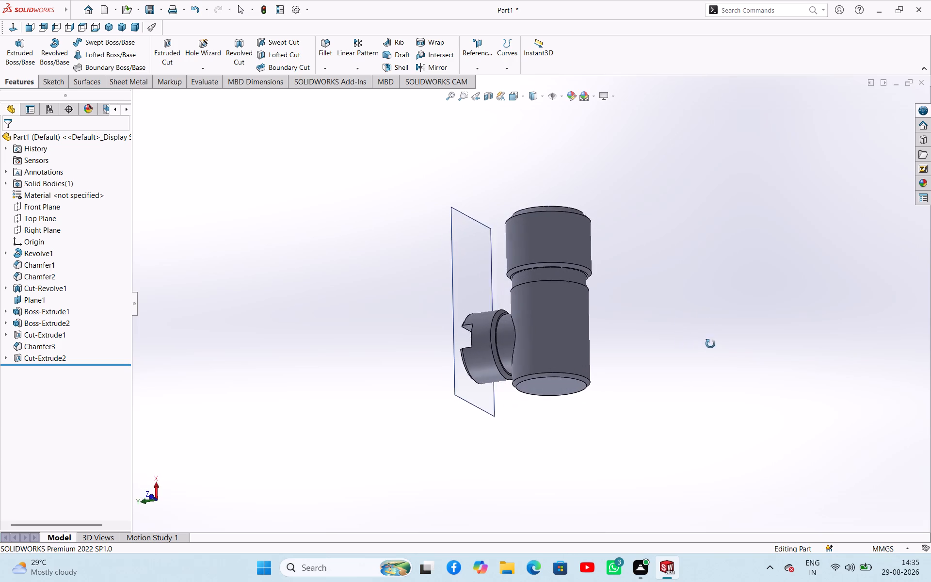
{"action": "middle_click_drag", "start_coordinate": [710, 344], "coordinate": [722, 335]}
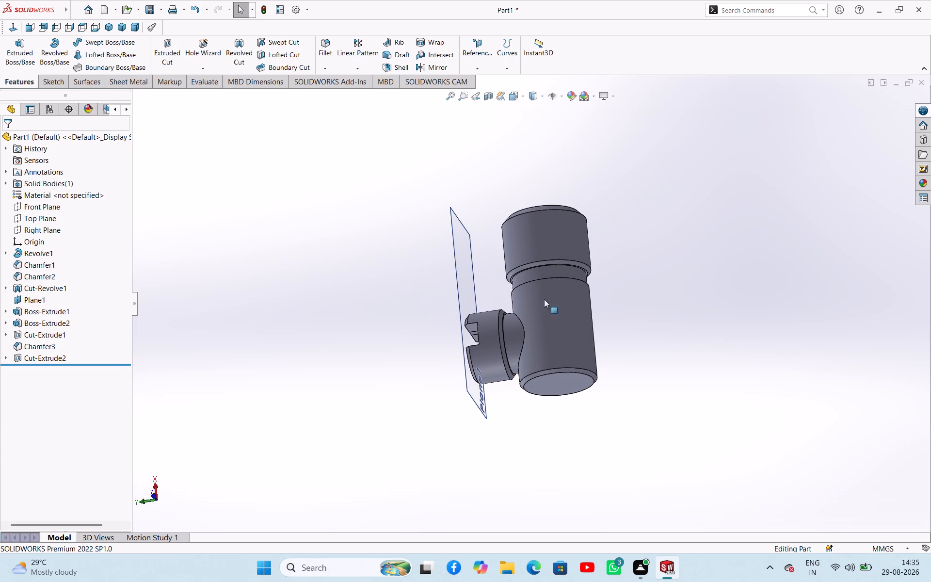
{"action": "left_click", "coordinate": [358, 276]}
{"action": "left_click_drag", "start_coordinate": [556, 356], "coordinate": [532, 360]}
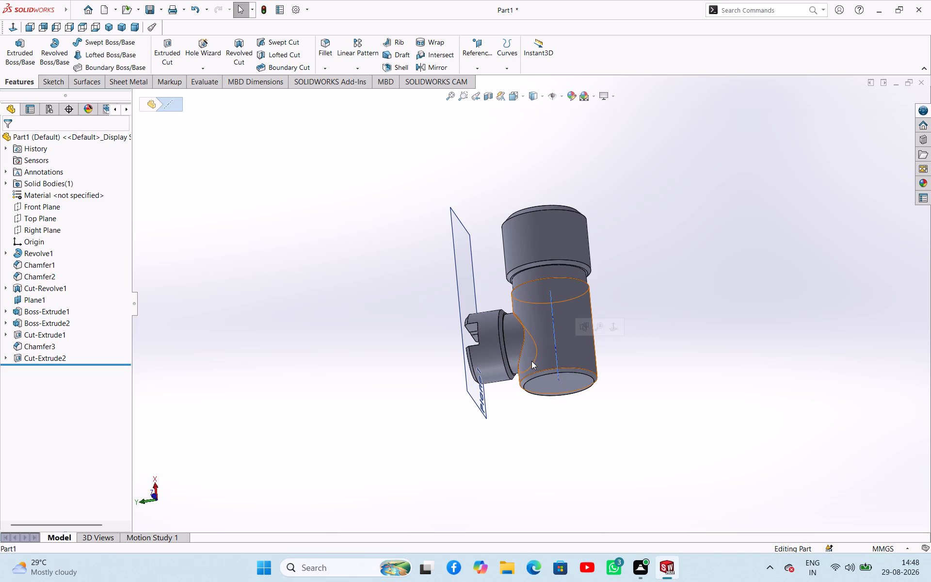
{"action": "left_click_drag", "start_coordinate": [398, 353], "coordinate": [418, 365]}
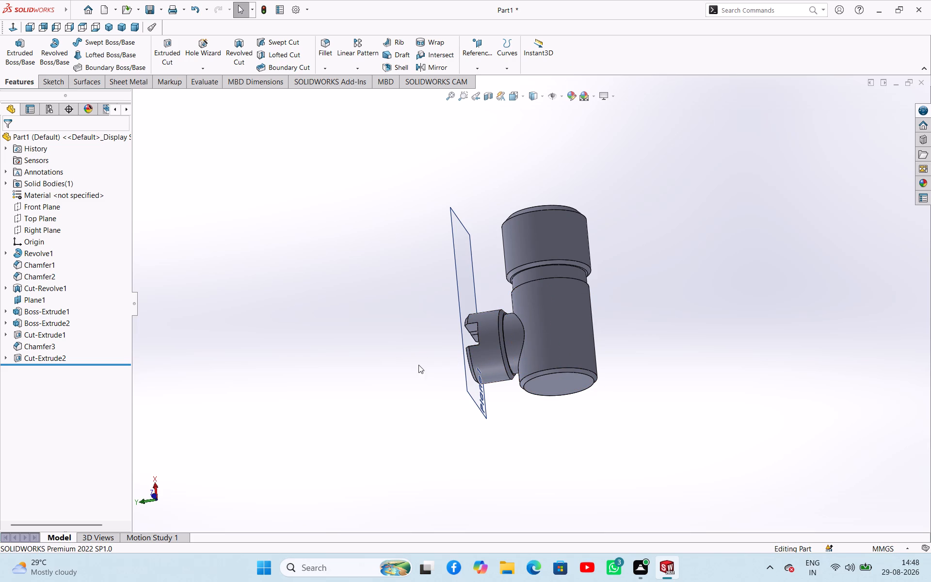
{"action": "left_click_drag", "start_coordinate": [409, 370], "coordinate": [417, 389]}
Examine the part in the standard Front, Right and Top views, comparing the slotted boss and the main cylinder's bore.
{"action": "left_click", "coordinate": [154, 500]}
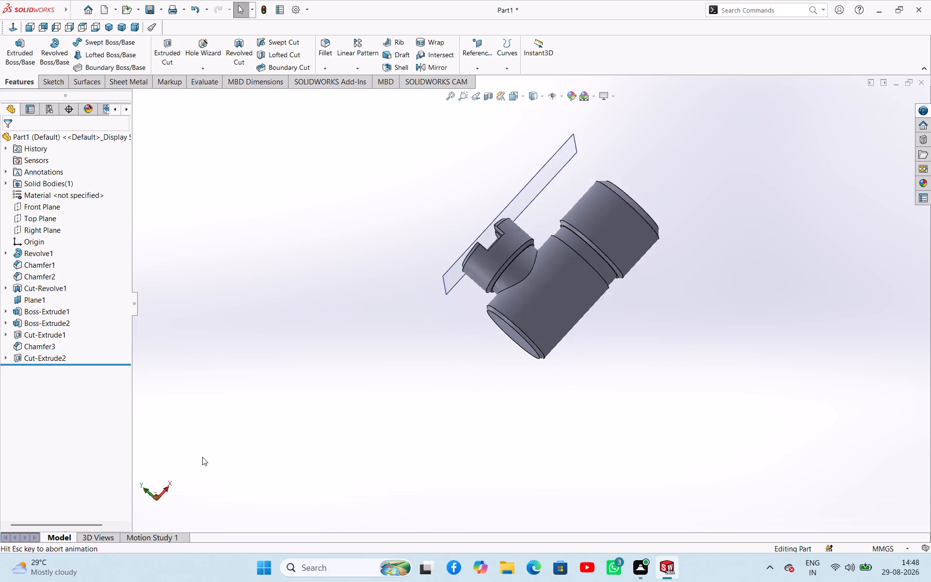
{"action": "left_click_drag", "start_coordinate": [372, 374], "coordinate": [352, 400]}
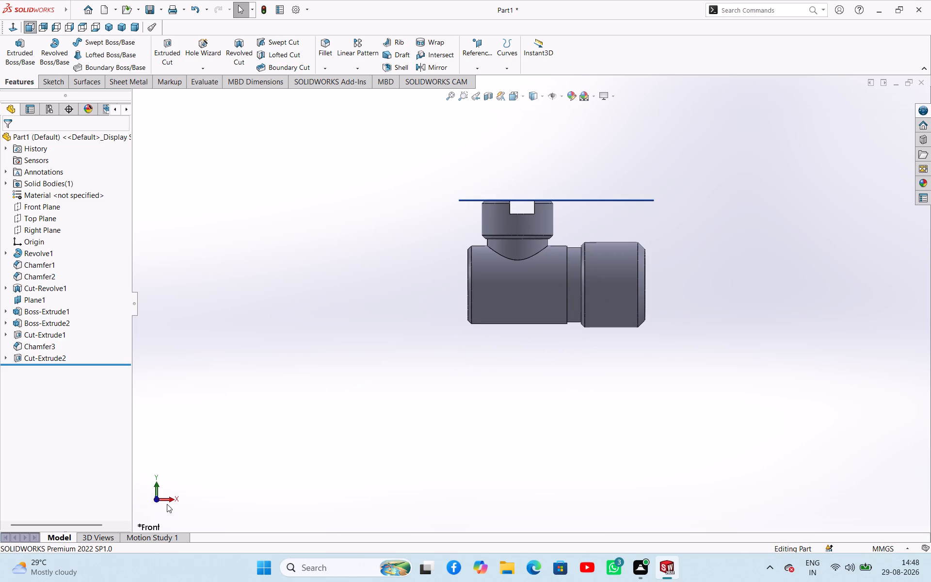
{"action": "left_click", "coordinate": [168, 500]}
{"action": "left_click_drag", "start_coordinate": [302, 370], "coordinate": [356, 365]}
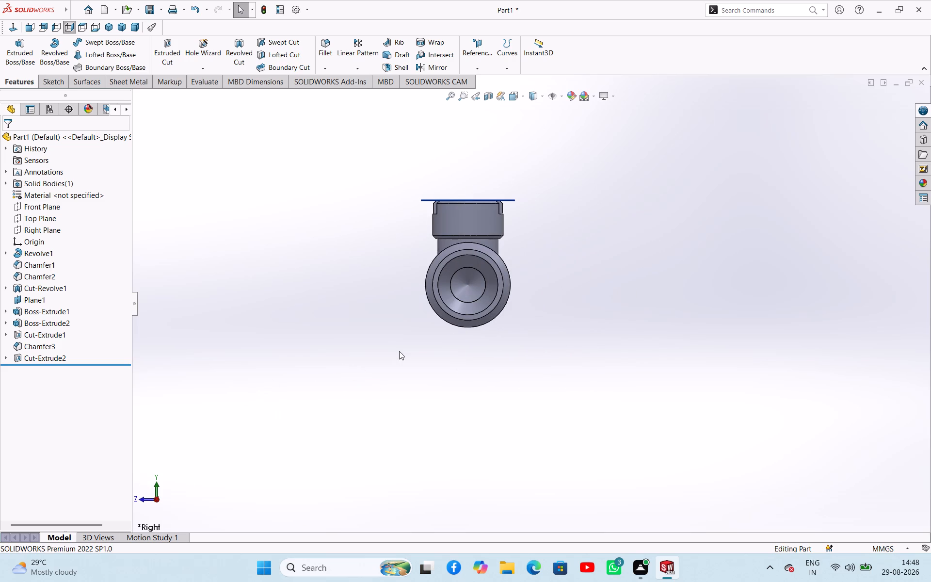
{"action": "left_click_drag", "start_coordinate": [399, 351], "coordinate": [419, 369]}
{"action": "left_click_drag", "start_coordinate": [401, 351], "coordinate": [385, 346]}
{"action": "left_click_drag", "start_coordinate": [385, 346], "coordinate": [374, 342]}
{"action": "left_click_drag", "start_coordinate": [381, 341], "coordinate": [403, 340]}
{"action": "double_click", "coordinate": [405, 339]}
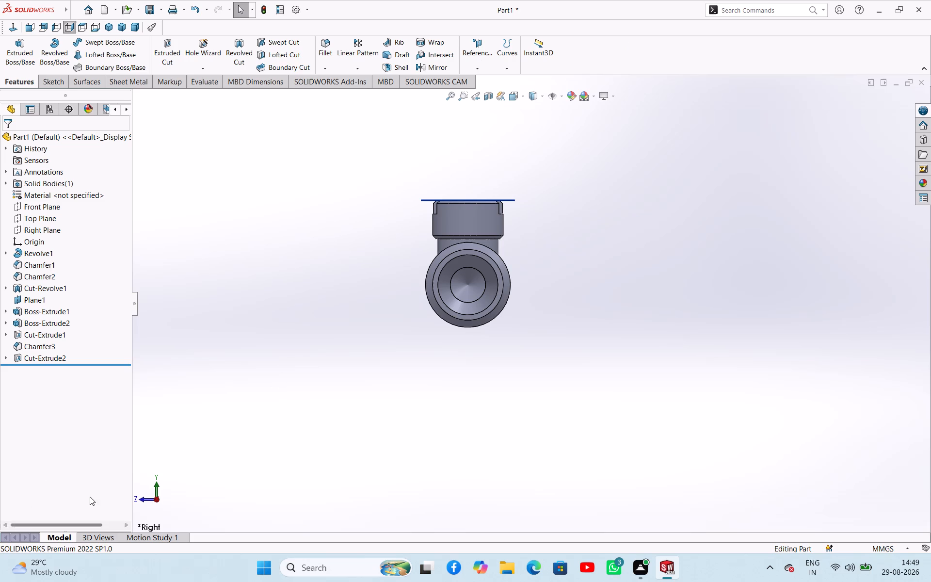
{"action": "left_click", "coordinate": [155, 488]}
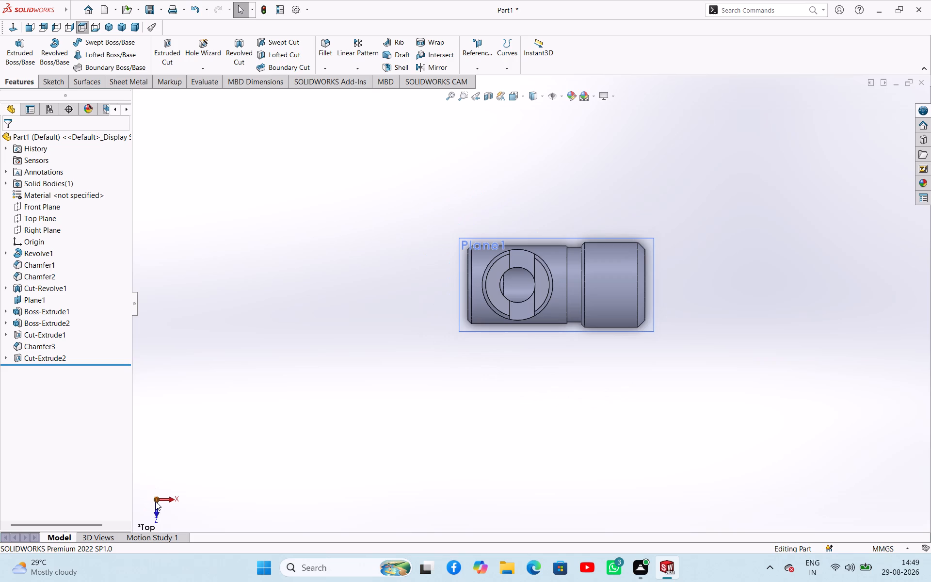
{"action": "left_click", "coordinate": [158, 505]}
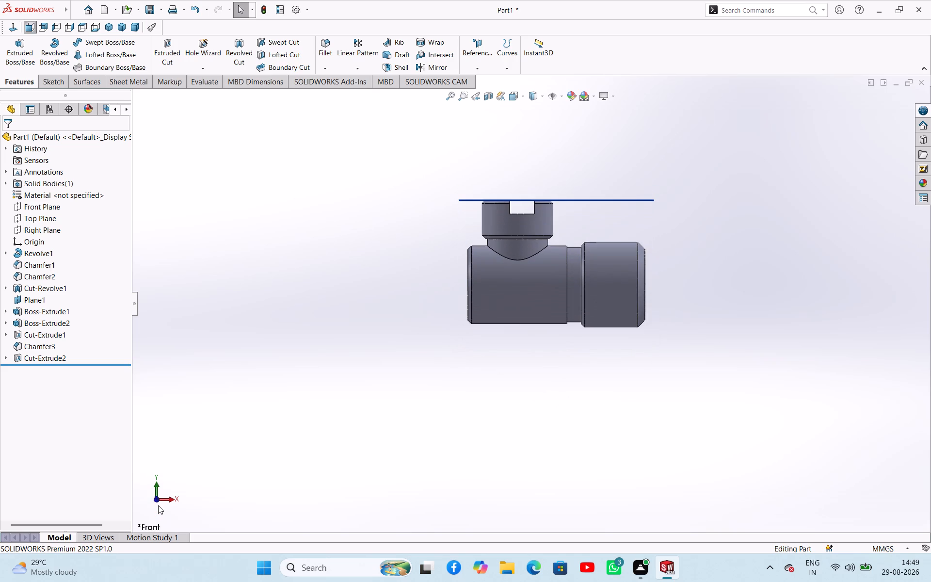
{"action": "left_click", "coordinate": [164, 497]}
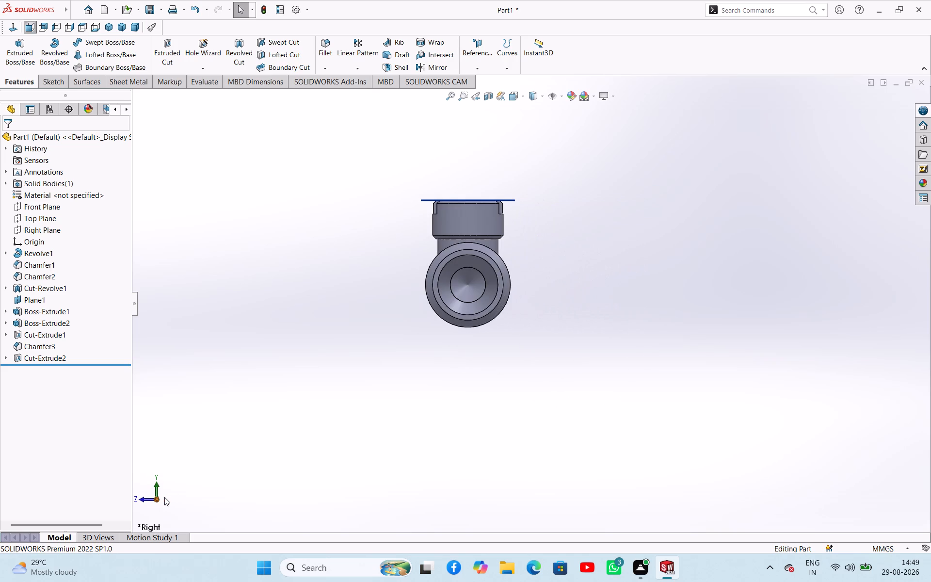
{"action": "left_click", "coordinate": [156, 489]}
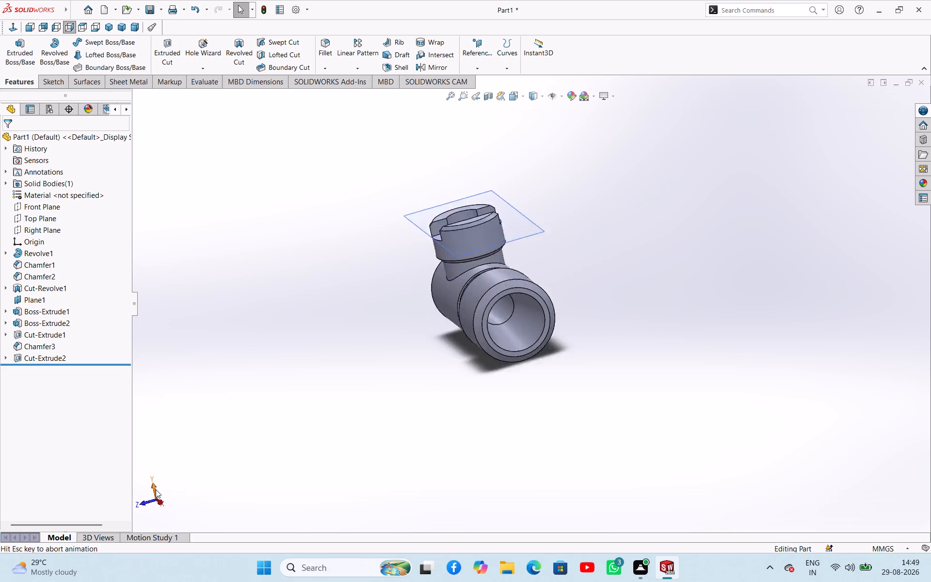
{"action": "left_click", "coordinate": [158, 506]}
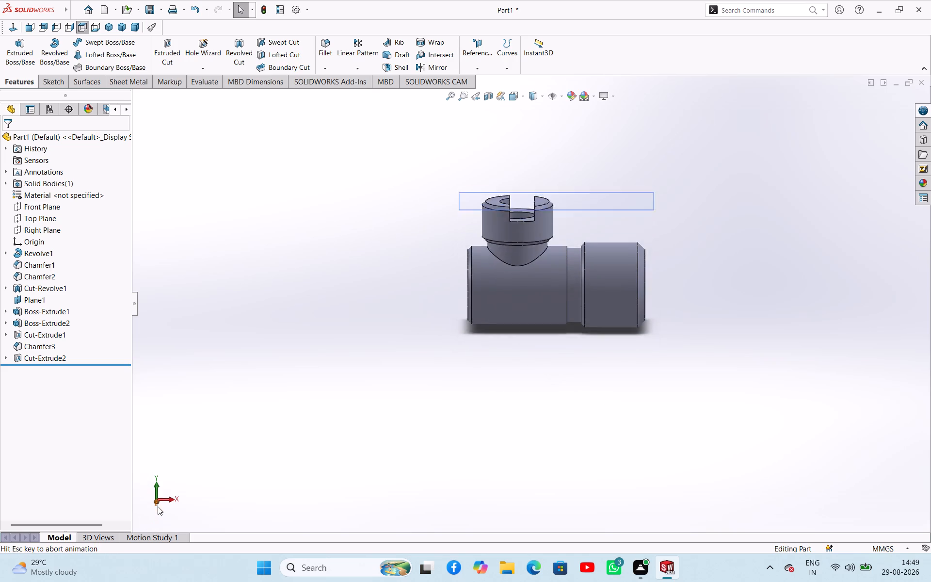
{"action": "left_click", "coordinate": [165, 499]}
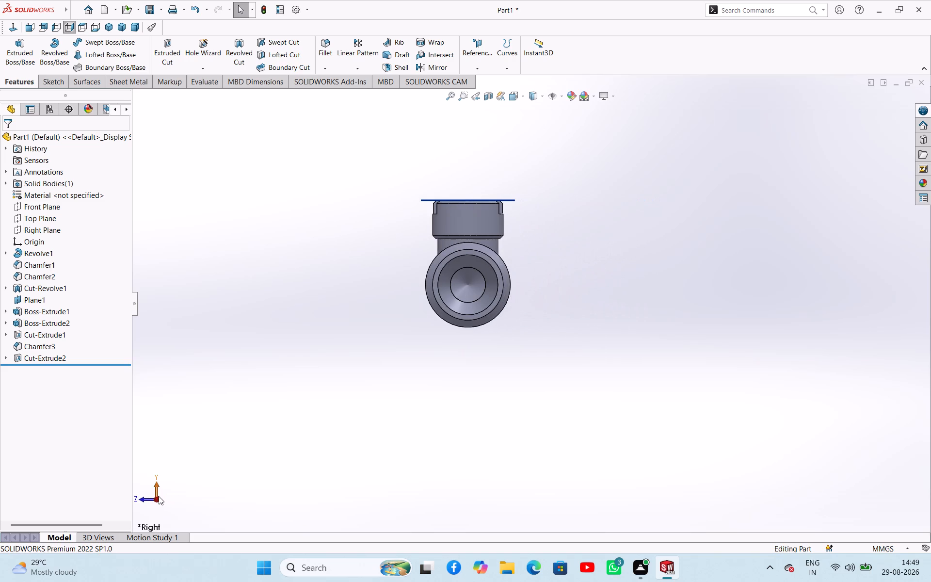
{"action": "left_click", "coordinate": [155, 491]}
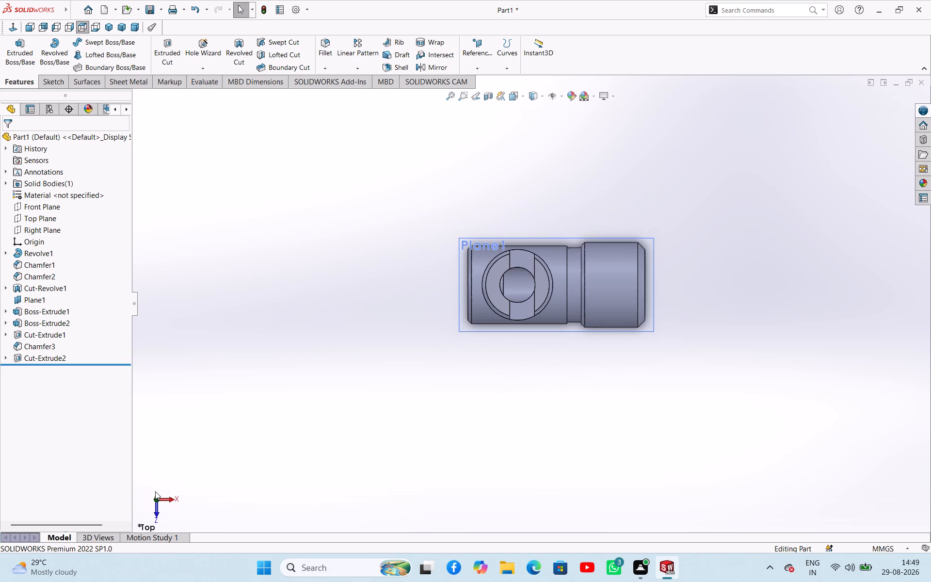
{"action": "left_click", "coordinate": [158, 507]}
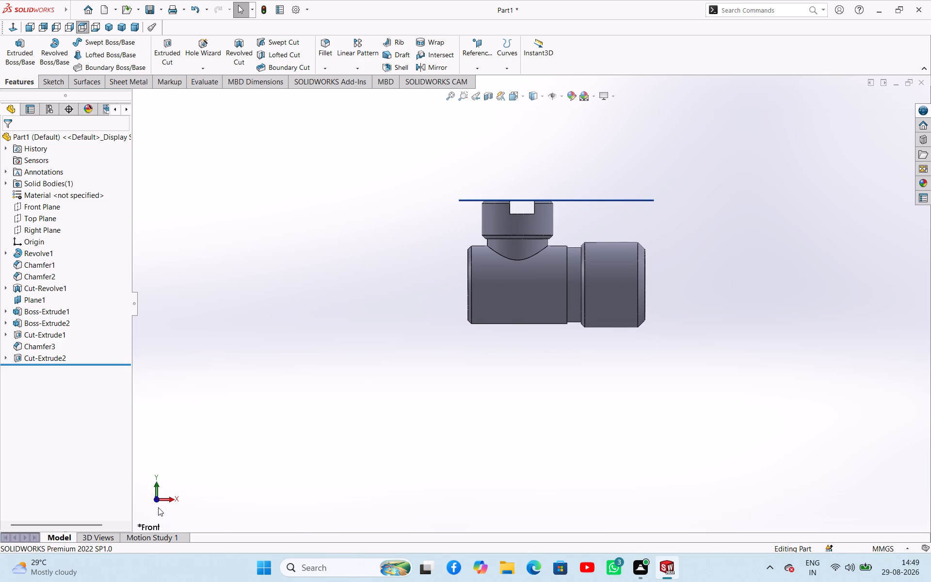
Highlight the origin in the Front view and check the part's orientation in the Top, Right and Front views.
{"action": "left_click", "coordinate": [26, 242]}
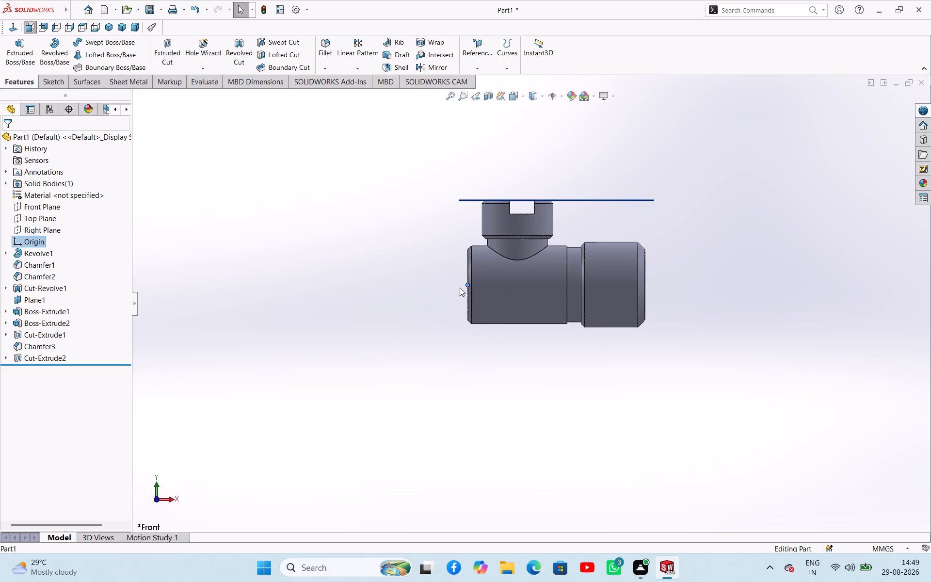
{"action": "left_click_drag", "start_coordinate": [436, 297], "coordinate": [431, 321]}
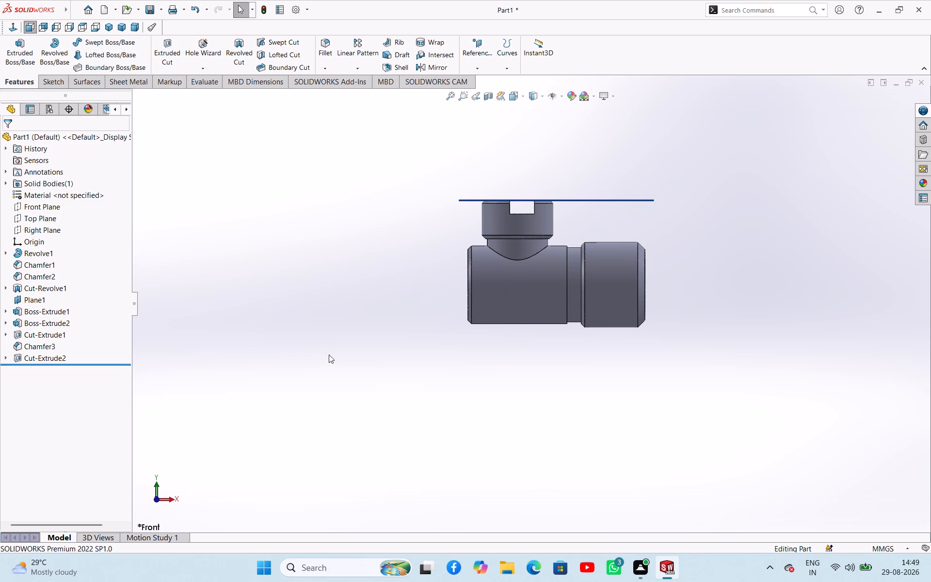
{"action": "left_click", "coordinate": [158, 489]}
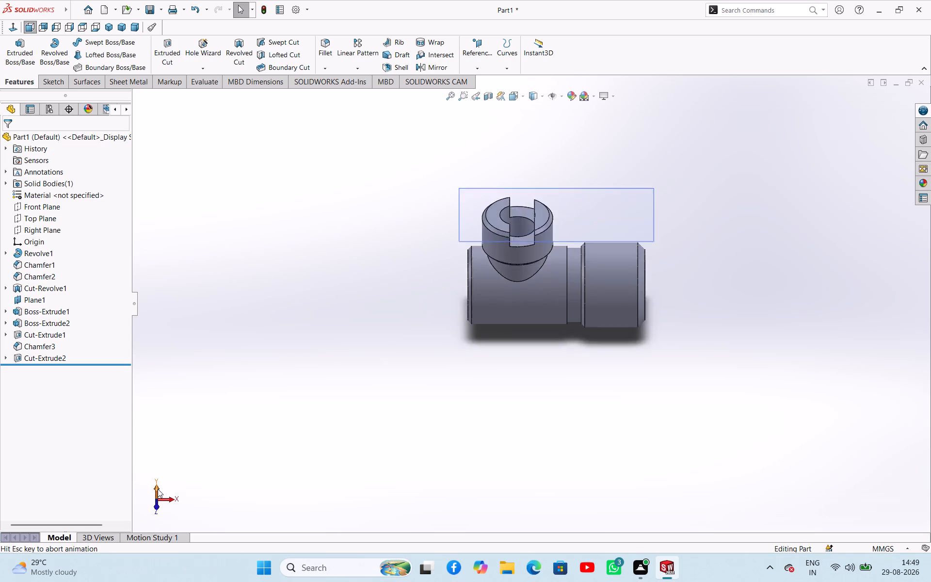
{"action": "left_click", "coordinate": [170, 501]}
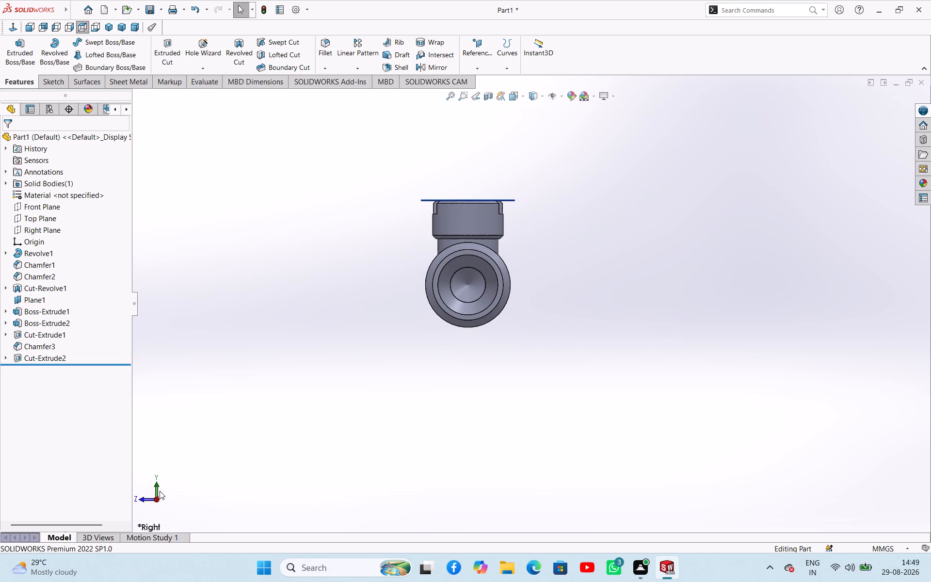
{"action": "left_click", "coordinate": [158, 489]}
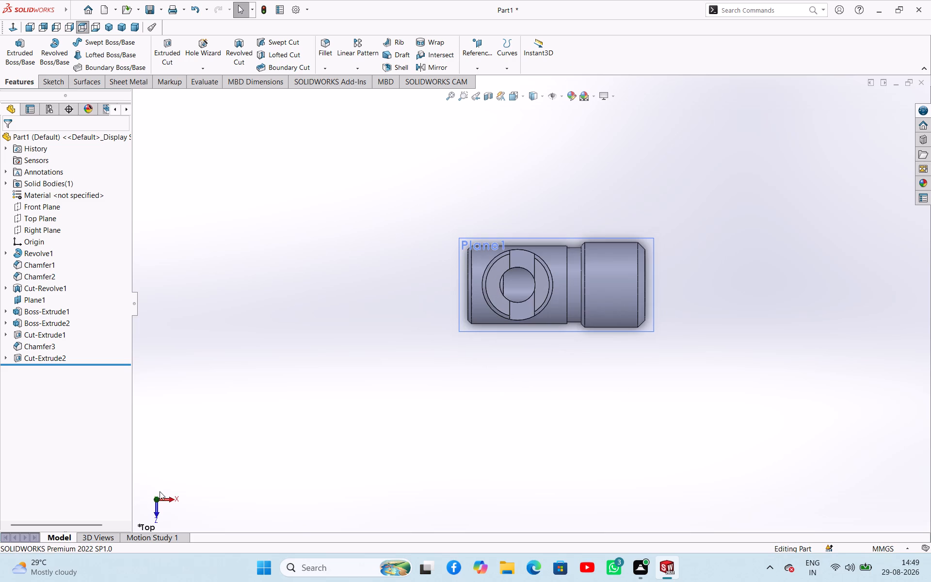
{"action": "left_click", "coordinate": [169, 497]}
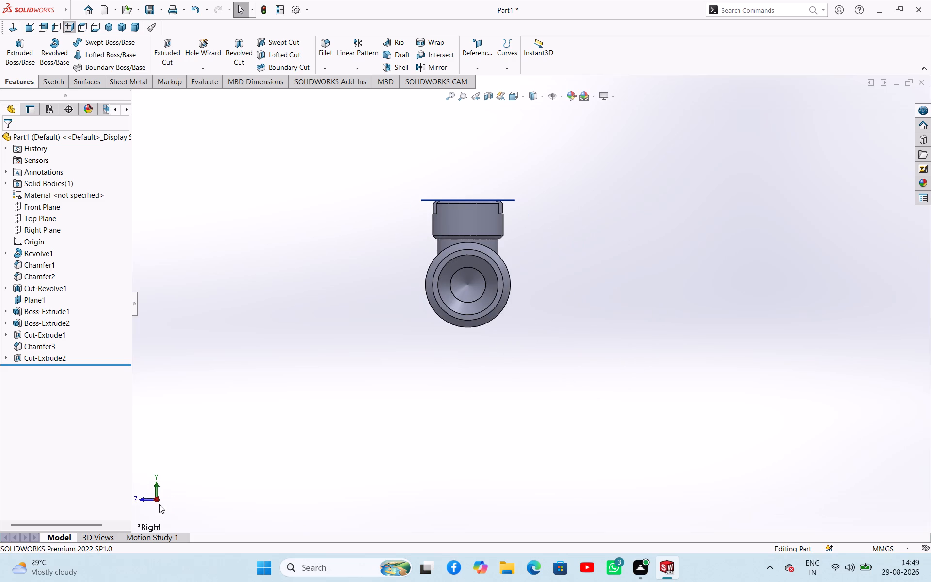
{"action": "left_click", "coordinate": [150, 501]}
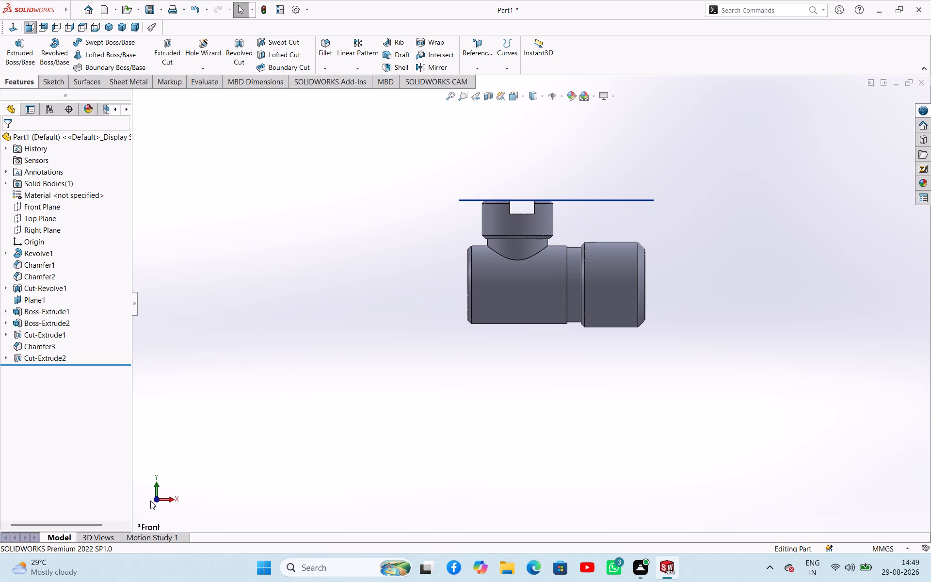
{"action": "left_click", "coordinate": [163, 499]}
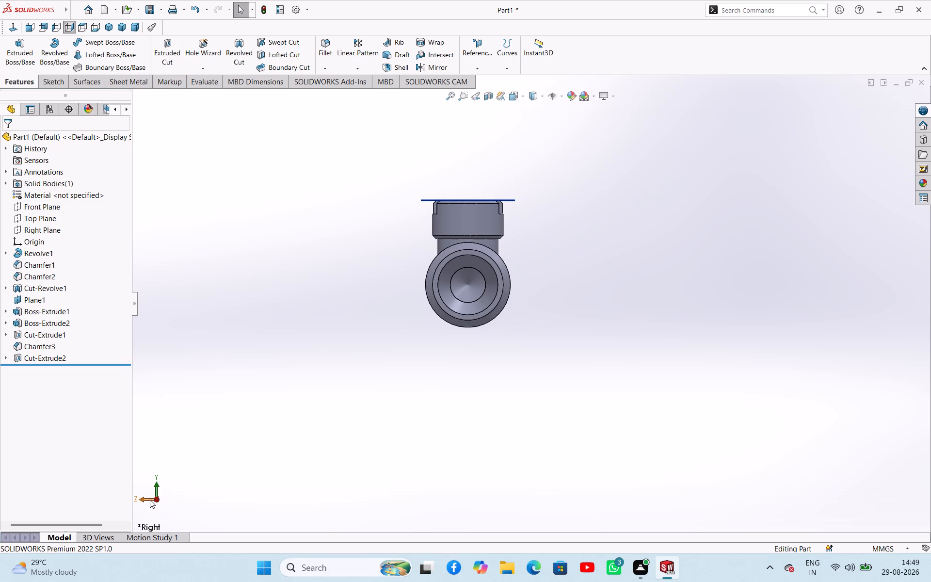
Examine the part in the standard Front, Top and Right views, checking the slotted boss and the bored end of the main cylinder.
{"action": "left_click", "coordinate": [149, 500]}
{"action": "left_click", "coordinate": [158, 489]}
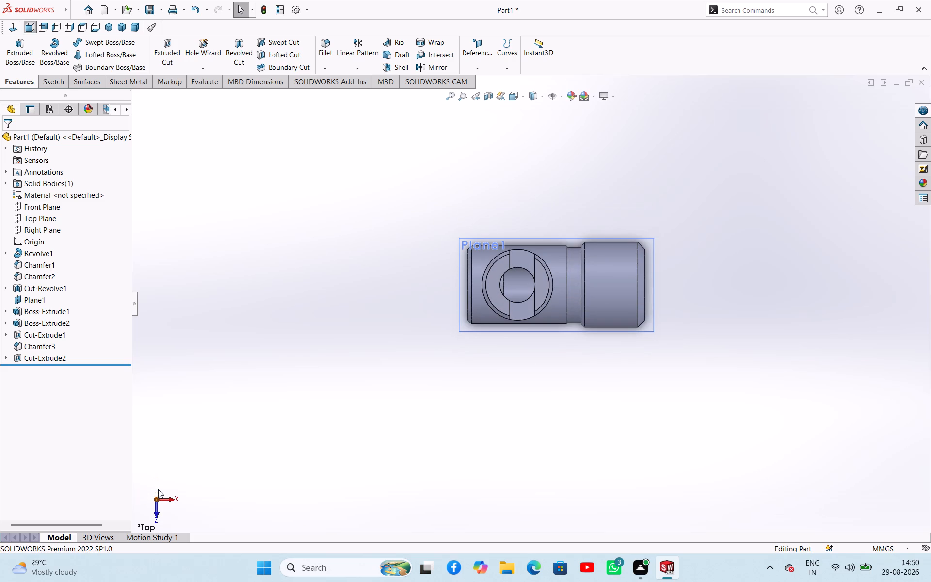
{"action": "left_click", "coordinate": [171, 496]}
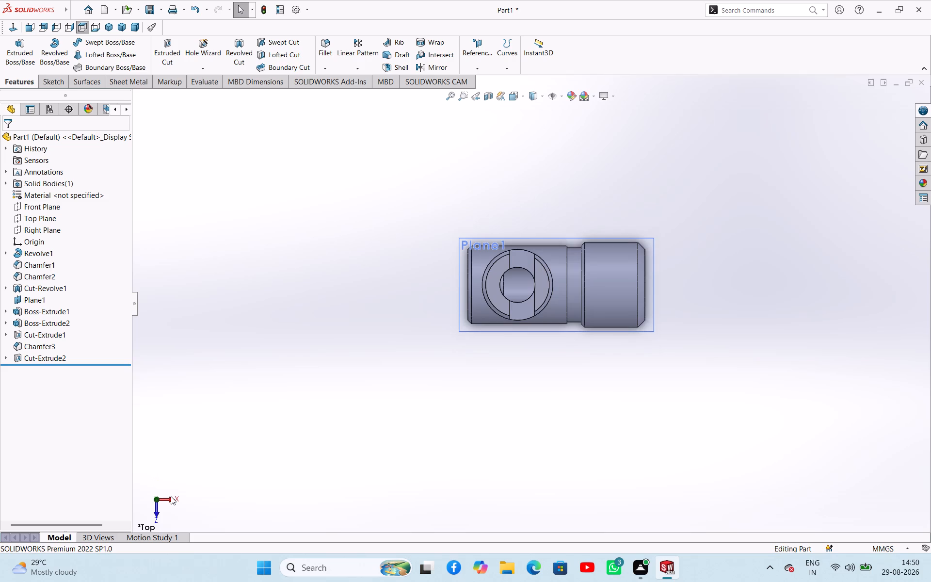
{"action": "left_click", "coordinate": [171, 497]}
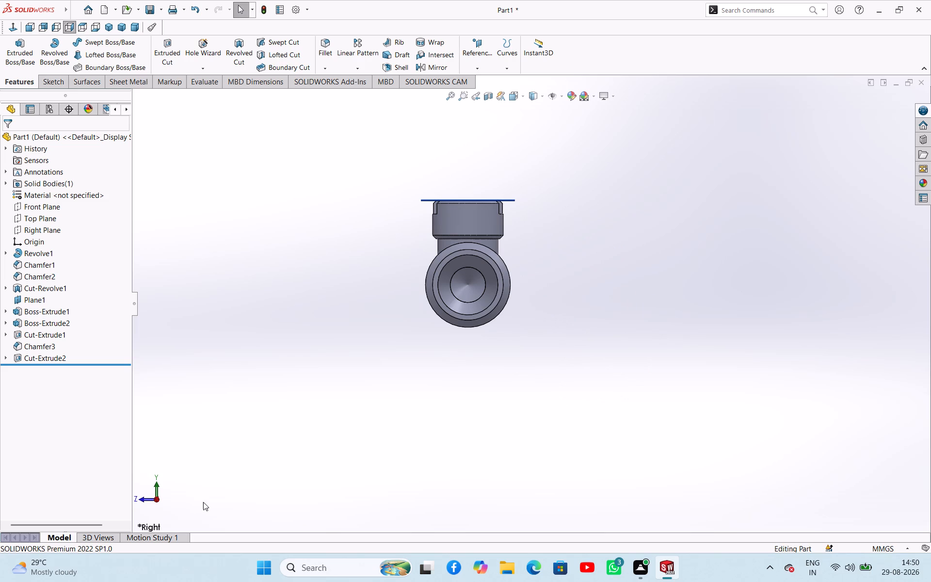
{"action": "left_click", "coordinate": [154, 486]}
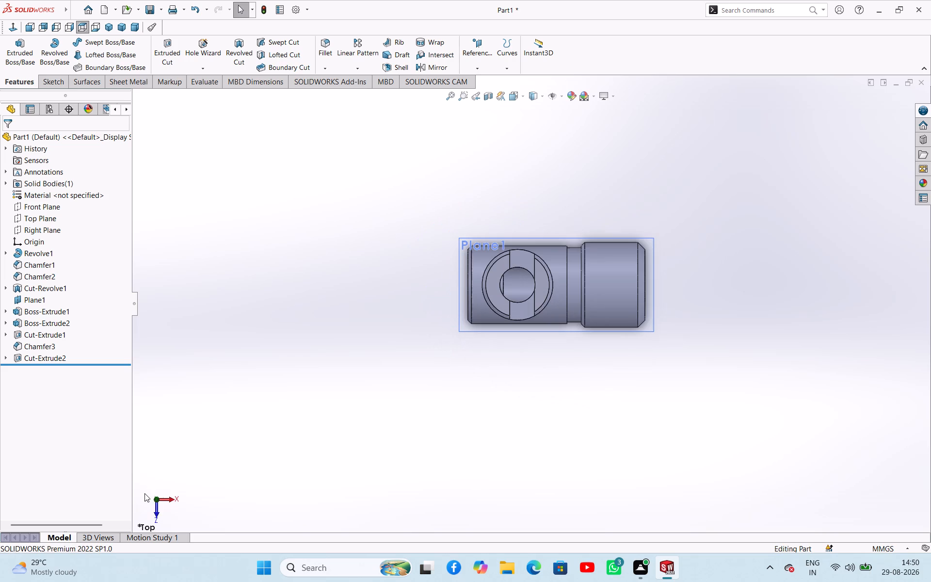
{"action": "left_click", "coordinate": [158, 514]}
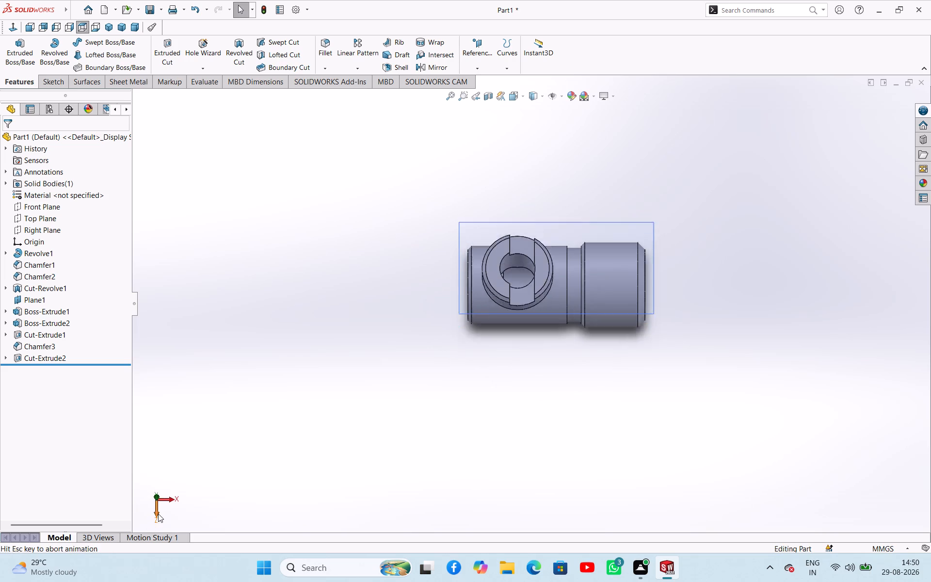
{"action": "left_click", "coordinate": [166, 501]}
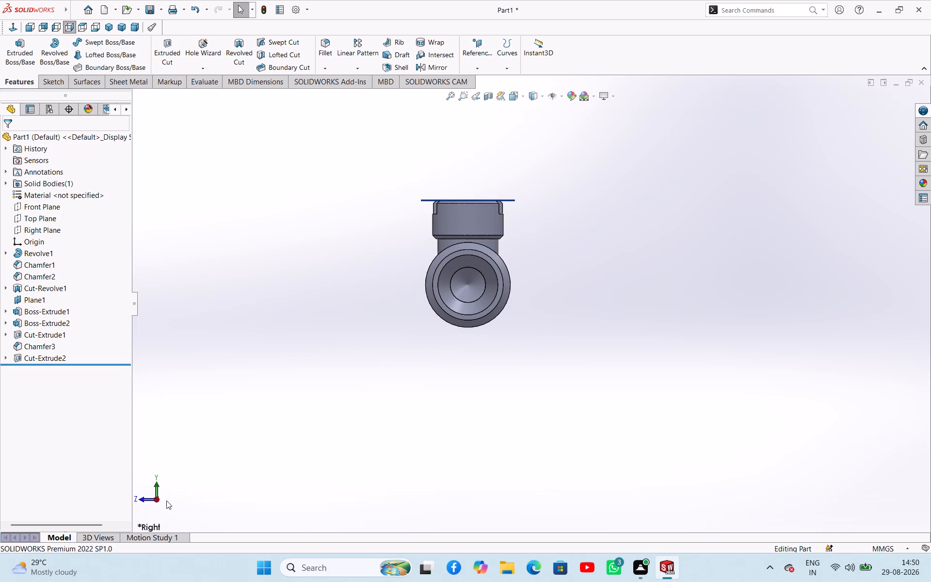
{"action": "left_click", "coordinate": [154, 492]}
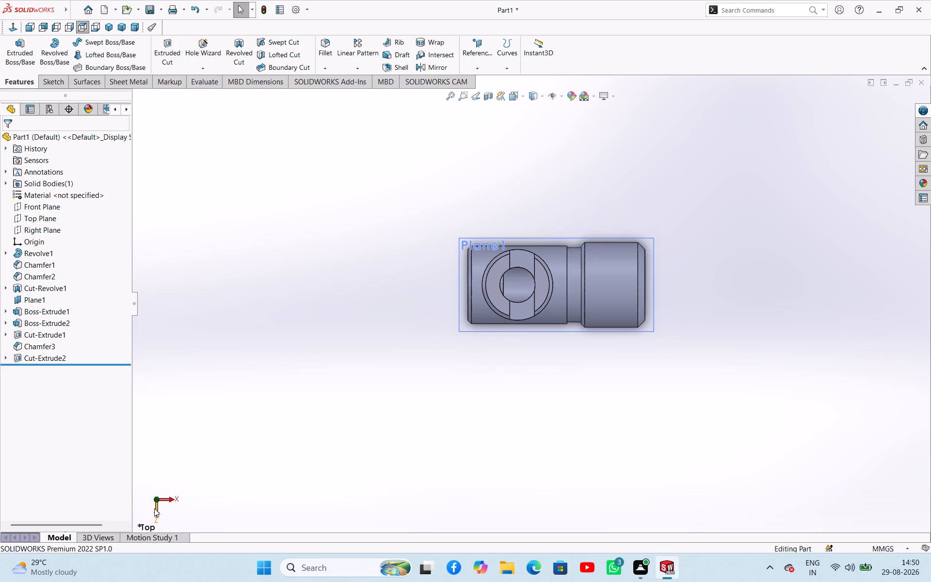
{"action": "left_click", "coordinate": [157, 511]}
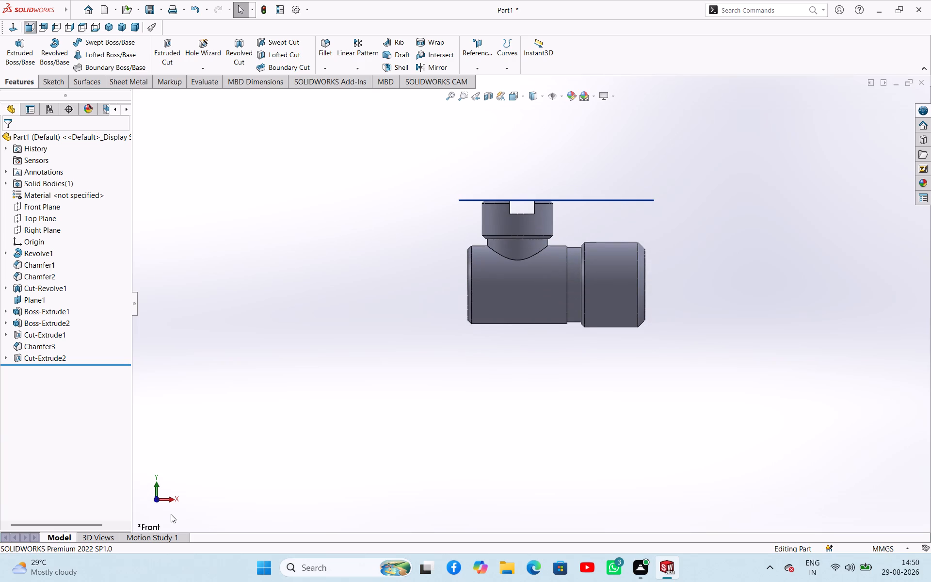
{"action": "left_click", "coordinate": [166, 500]}
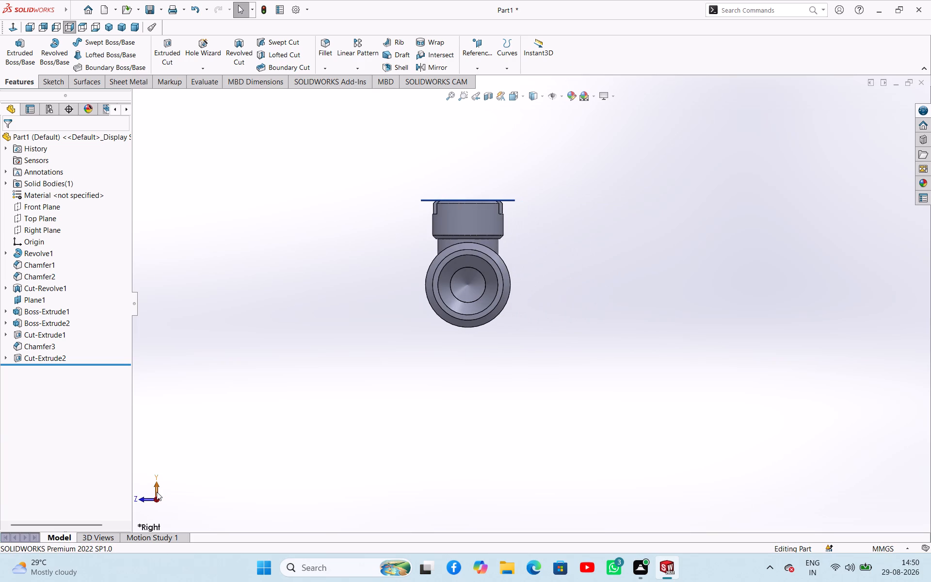
Compare the main cylinder's opposite ends in the Left and Right views, and inspect the part in the Top, Bottom and Front views.
{"action": "left_click", "coordinate": [156, 498]}
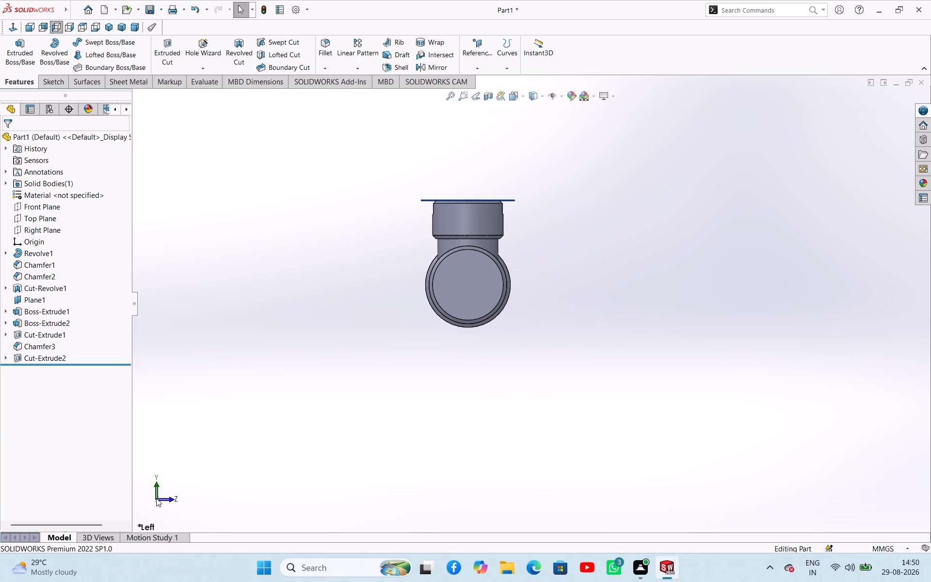
{"action": "left_click", "coordinate": [156, 498]}
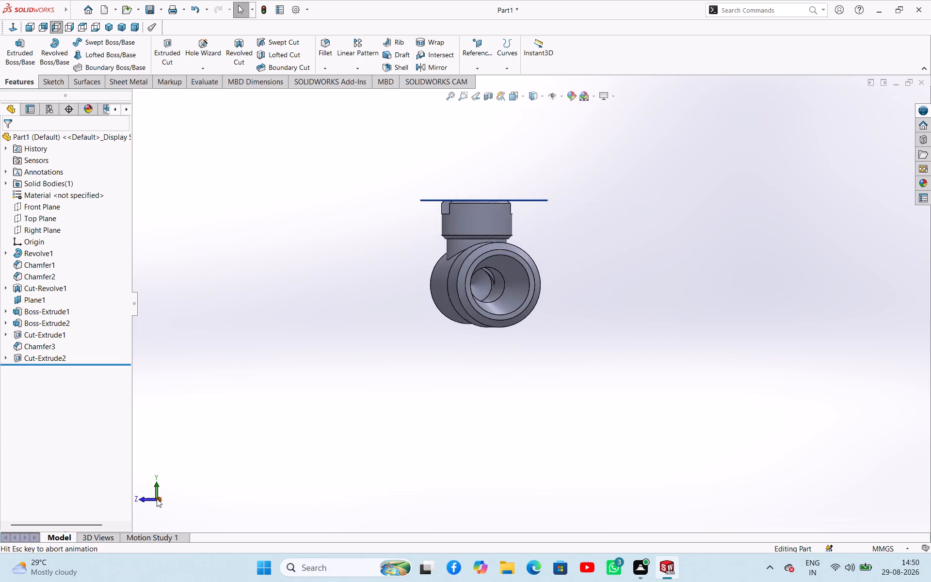
{"action": "left_click", "coordinate": [158, 499]}
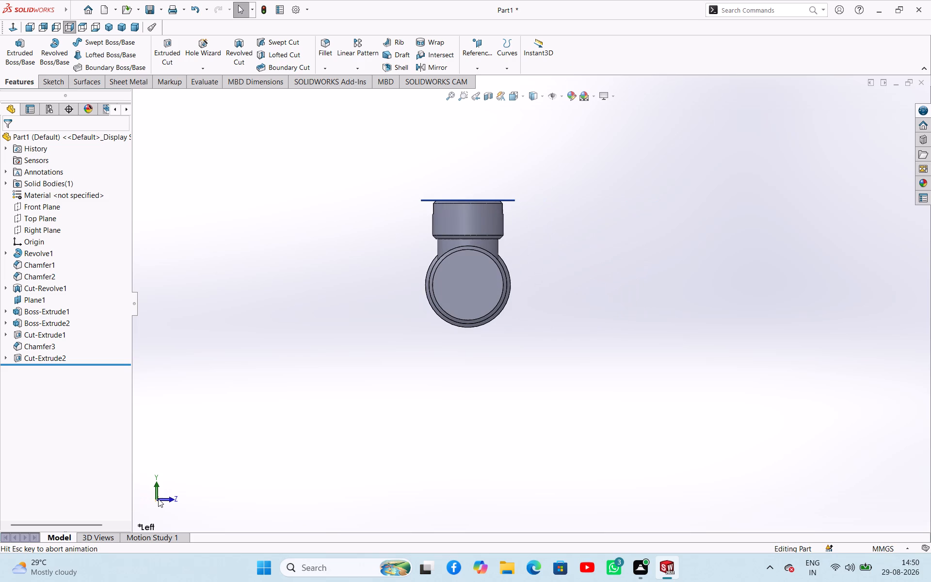
{"action": "left_click", "coordinate": [156, 490]}
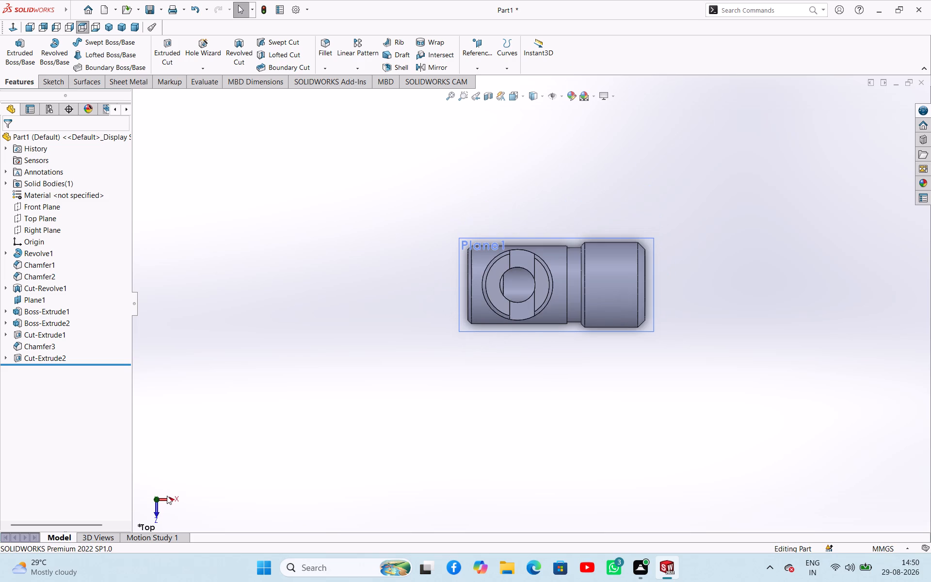
{"action": "left_click", "coordinate": [169, 497]}
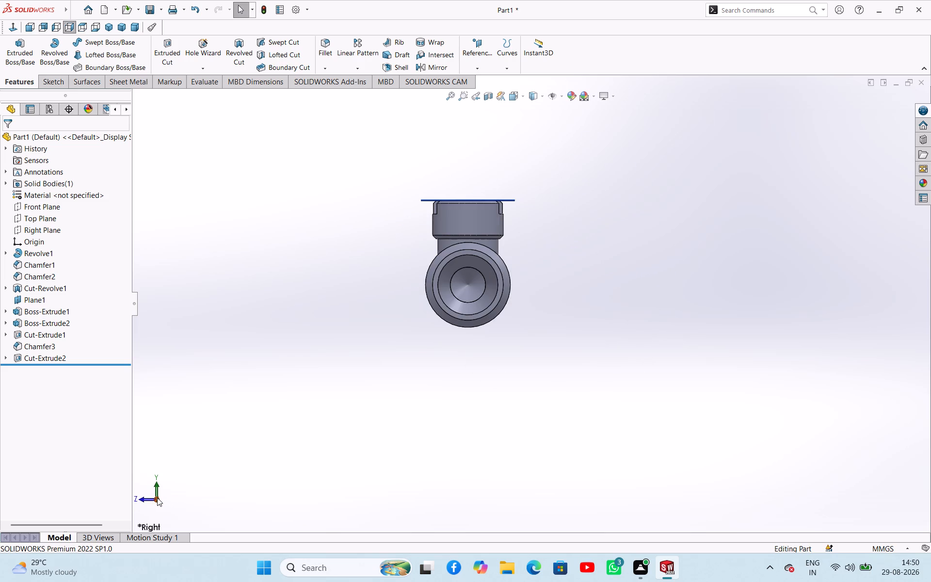
{"action": "left_click", "coordinate": [157, 498]}
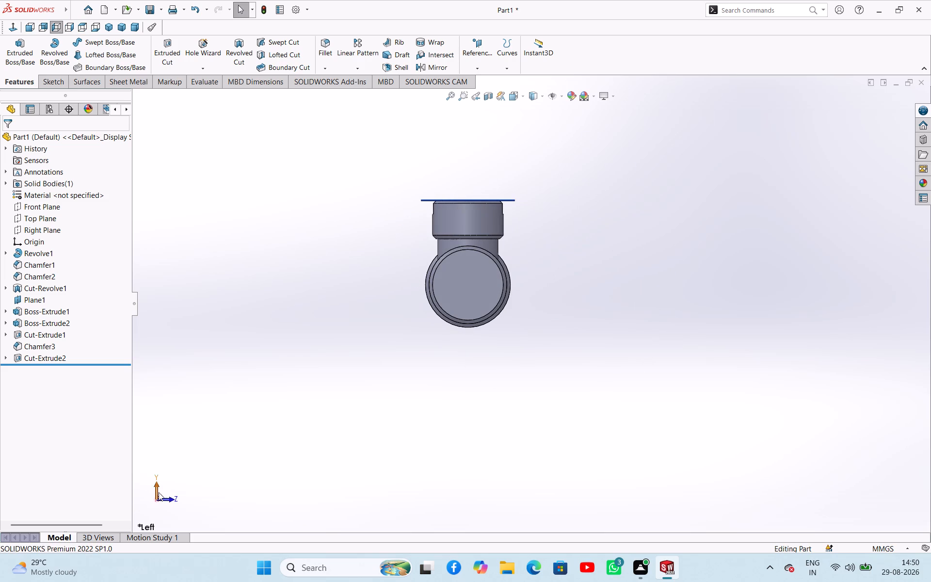
{"action": "left_click", "coordinate": [169, 497]}
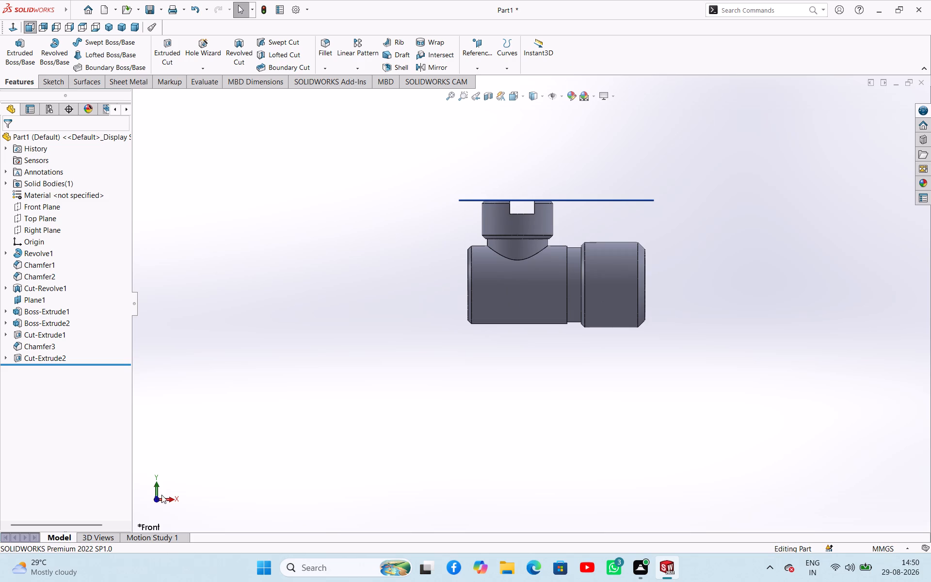
{"action": "left_click", "coordinate": [157, 491]}
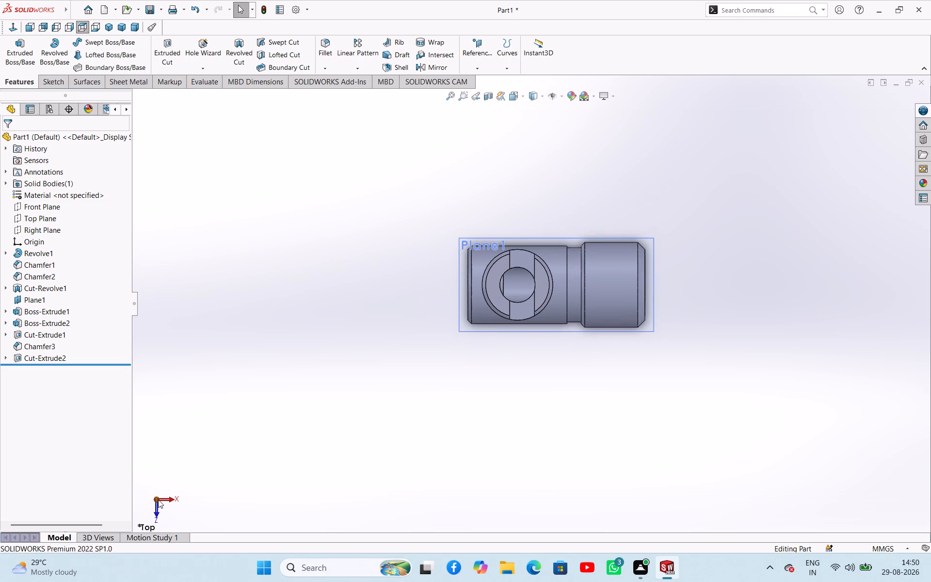
{"action": "left_click", "coordinate": [158, 500]}
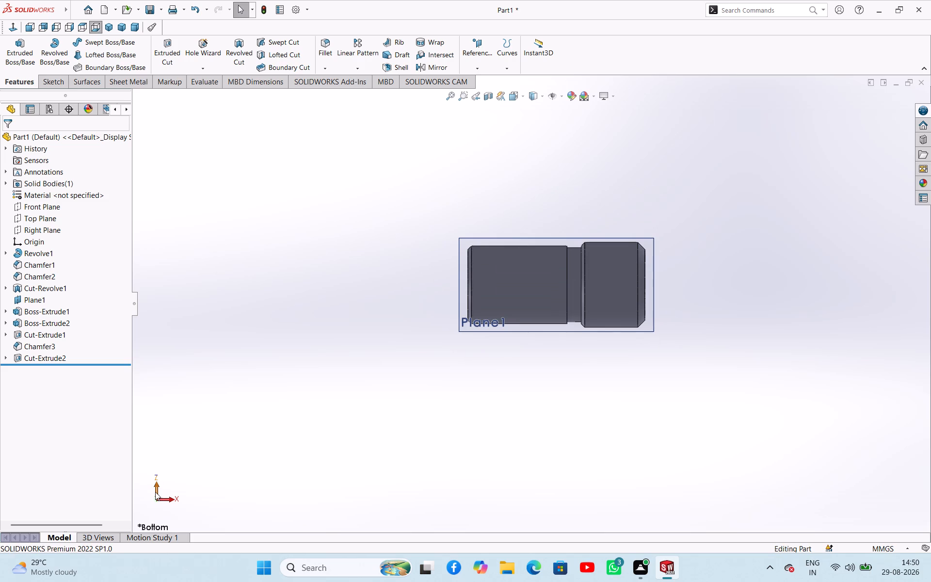
{"action": "left_click", "coordinate": [155, 492]}
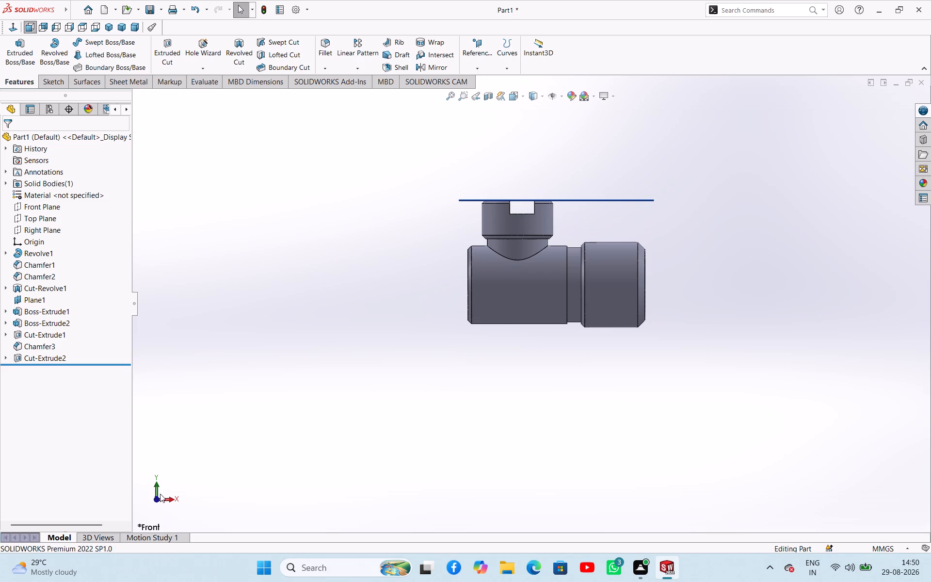
{"action": "left_click", "coordinate": [166, 499]}
{"action": "left_click", "coordinate": [156, 501]}
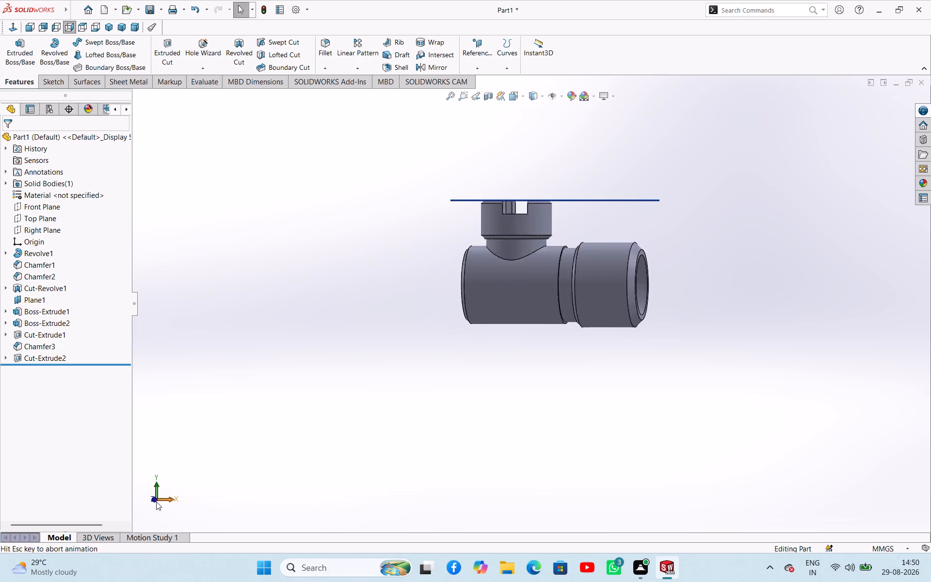
{"action": "left_click", "coordinate": [156, 498]}
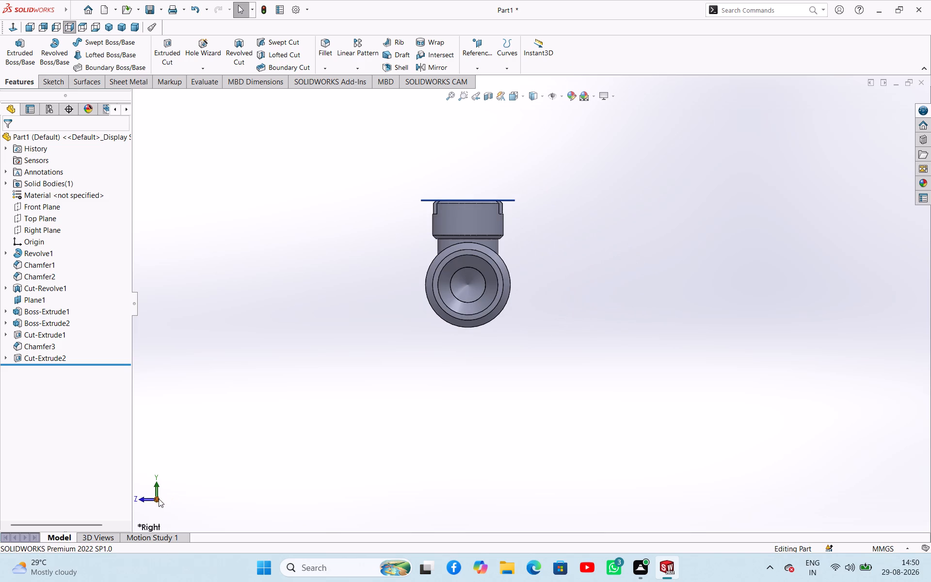
{"action": "left_click", "coordinate": [151, 500]}
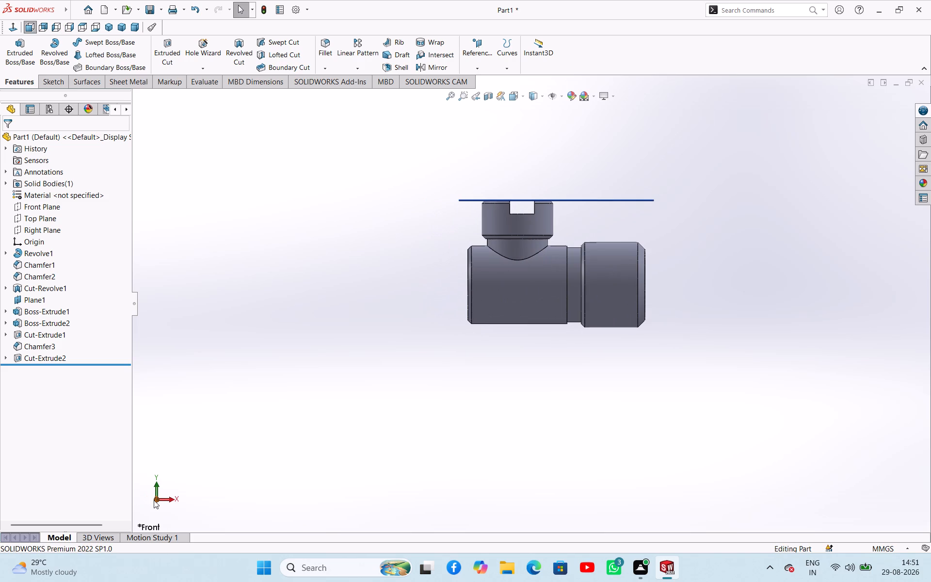
Examine the back and underside of the part, comparing them with the Right, Top and Front views.
{"action": "left_click", "coordinate": [157, 500]}
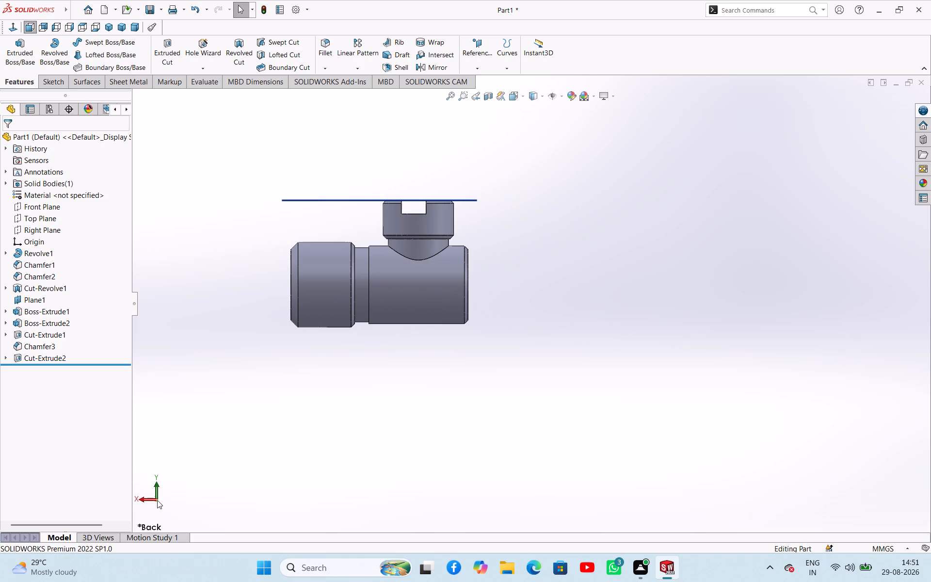
{"action": "left_click", "coordinate": [152, 500]}
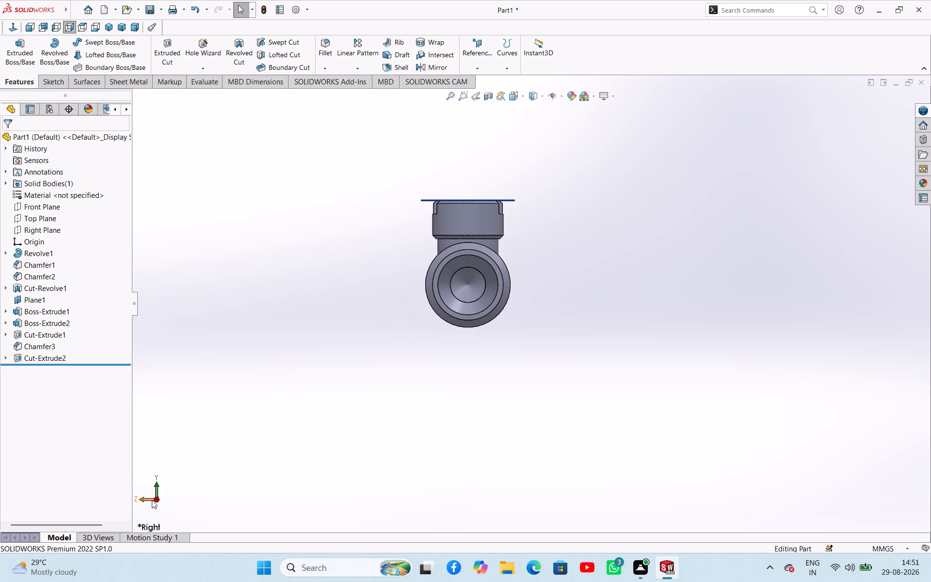
{"action": "left_click", "coordinate": [157, 492]}
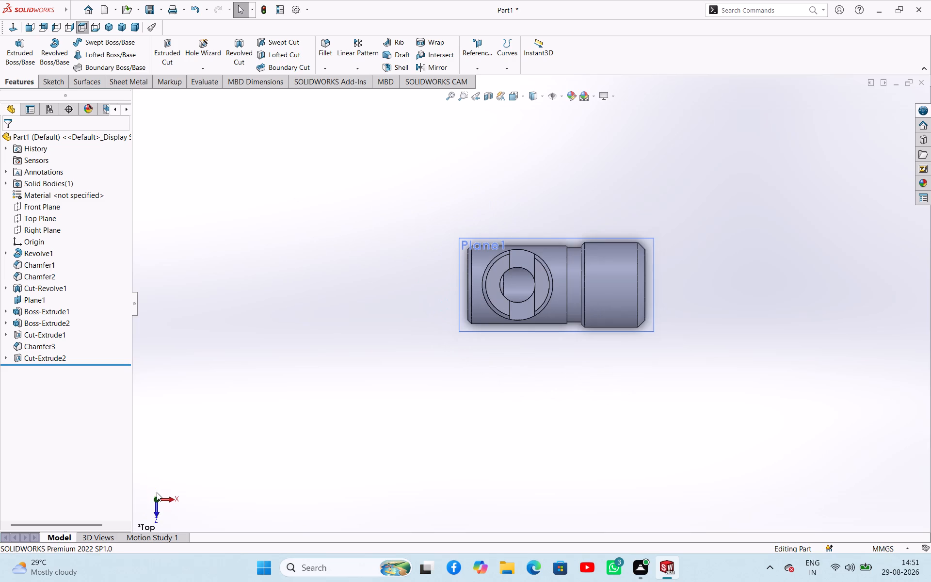
{"action": "left_click", "coordinate": [155, 504]}
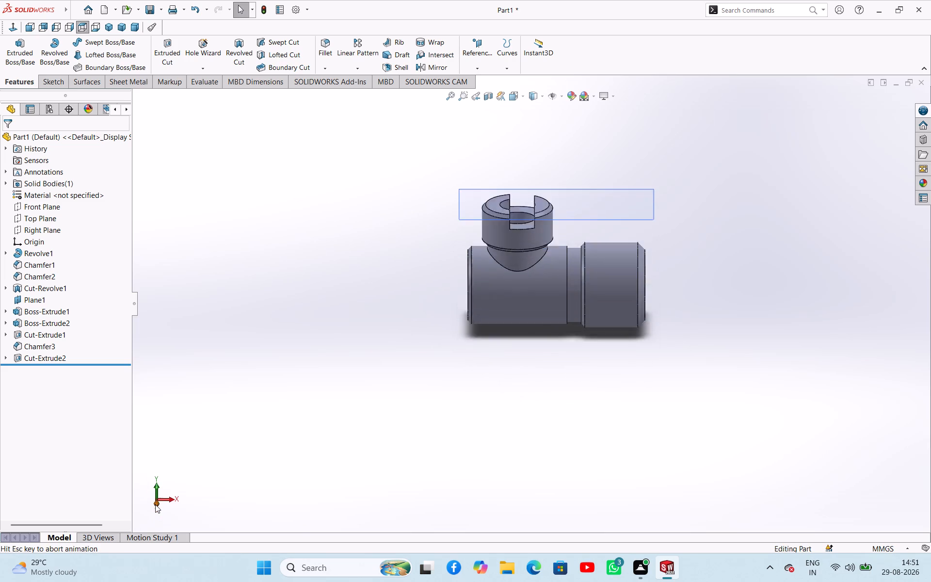
{"action": "left_click", "coordinate": [157, 499]}
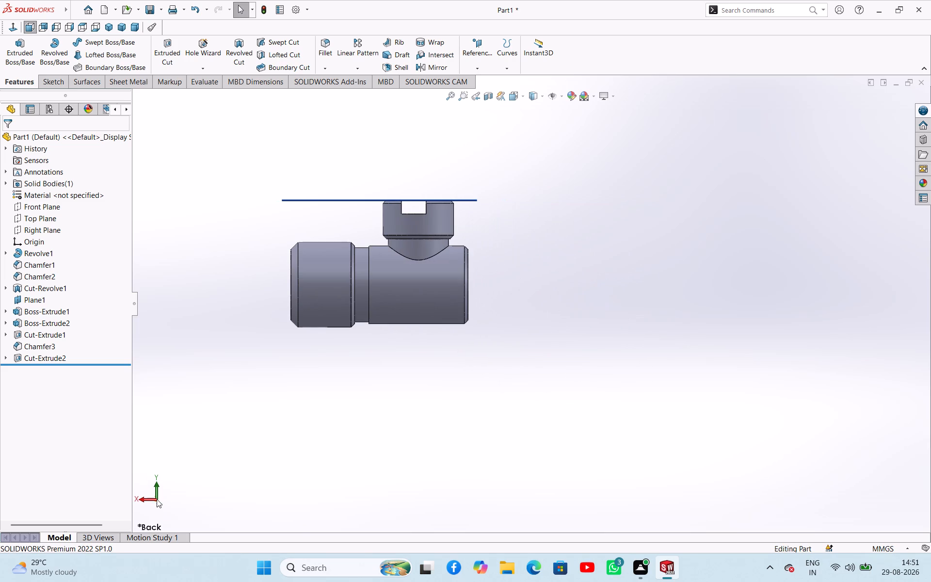
{"action": "left_click", "coordinate": [157, 493]}
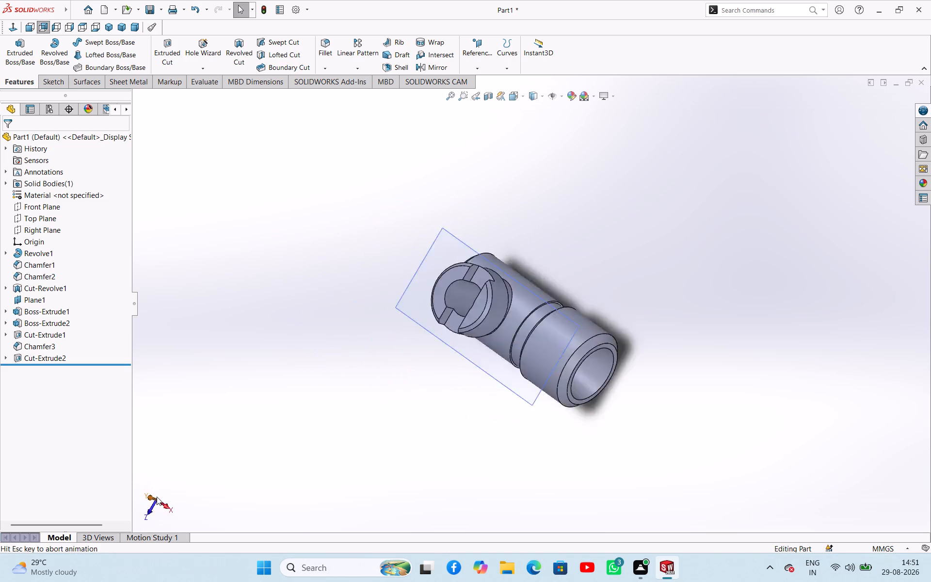
{"action": "left_click", "coordinate": [157, 499]}
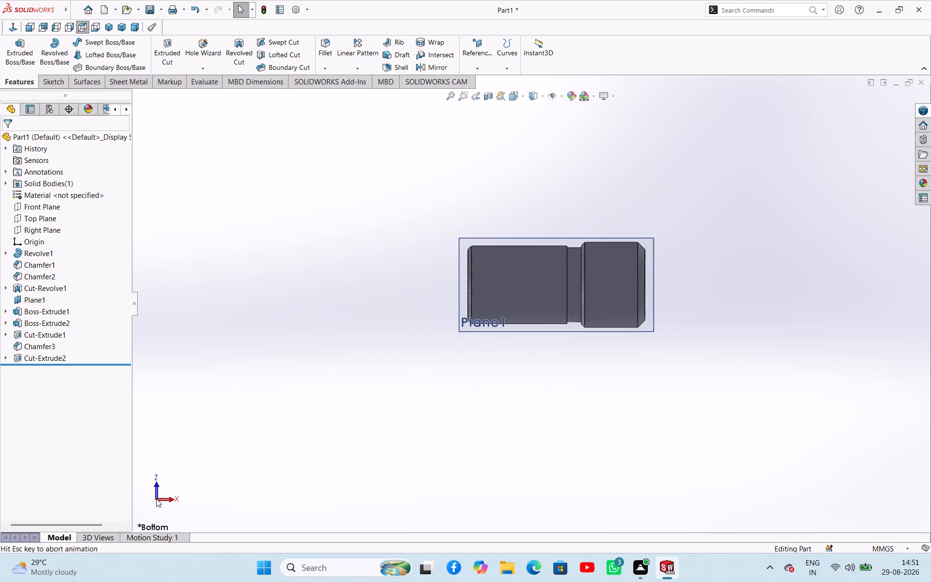
{"action": "left_click", "coordinate": [156, 499]}
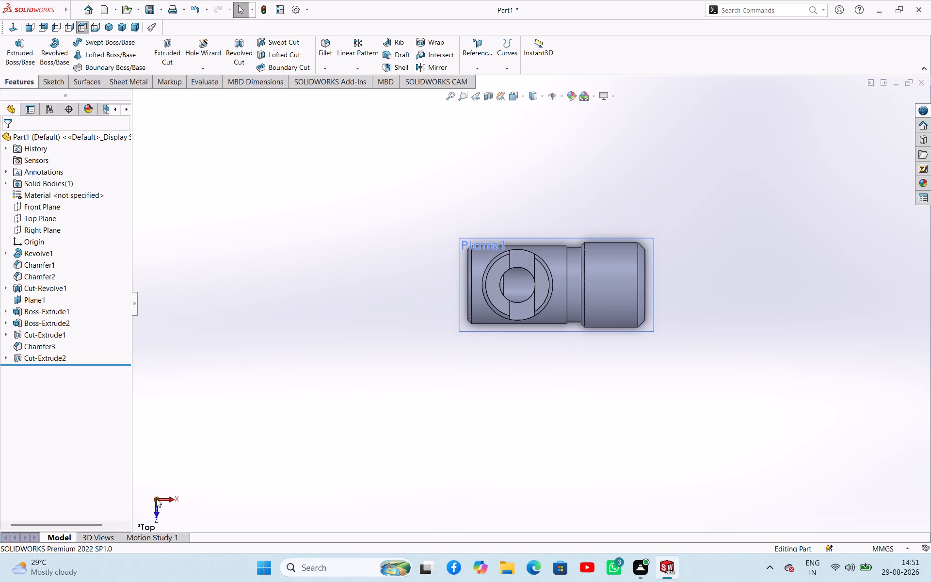
{"action": "left_click", "coordinate": [156, 506]}
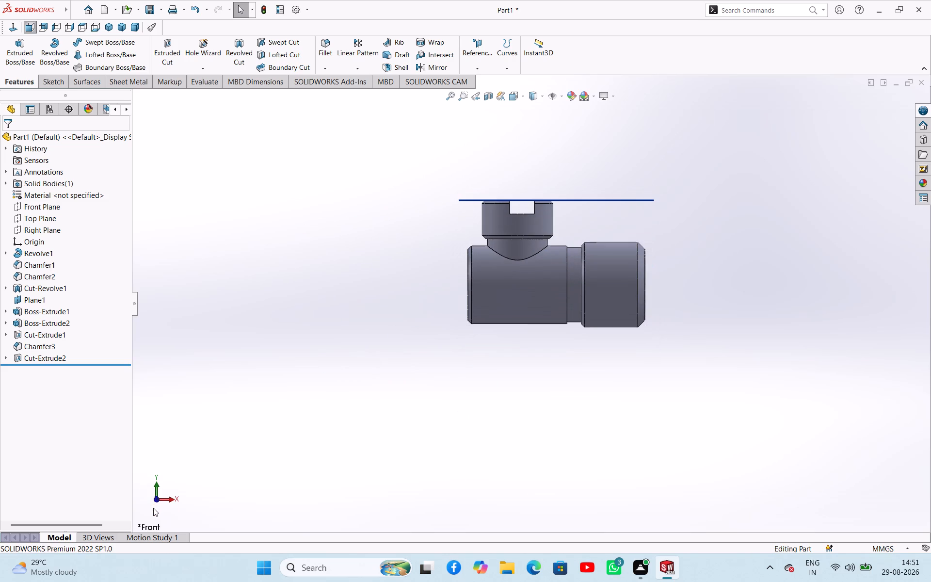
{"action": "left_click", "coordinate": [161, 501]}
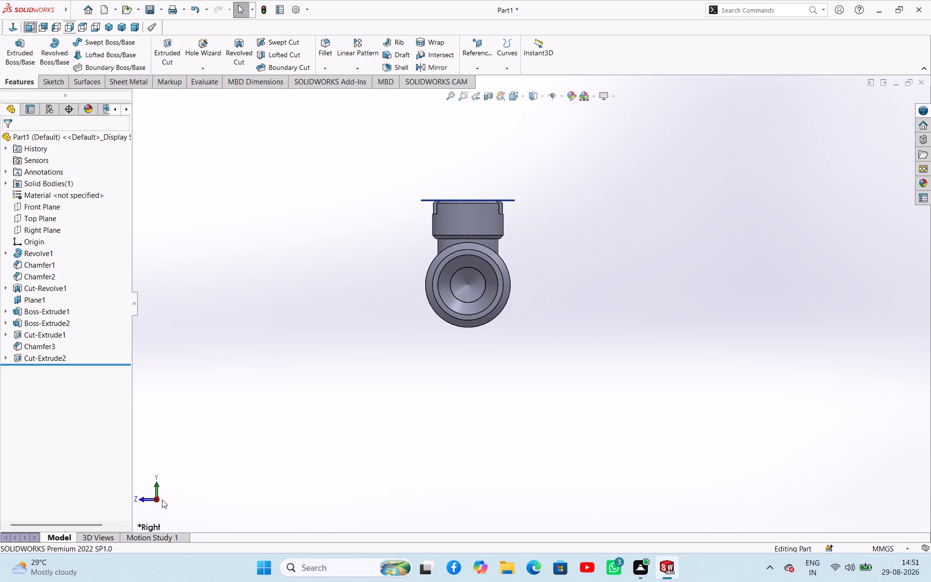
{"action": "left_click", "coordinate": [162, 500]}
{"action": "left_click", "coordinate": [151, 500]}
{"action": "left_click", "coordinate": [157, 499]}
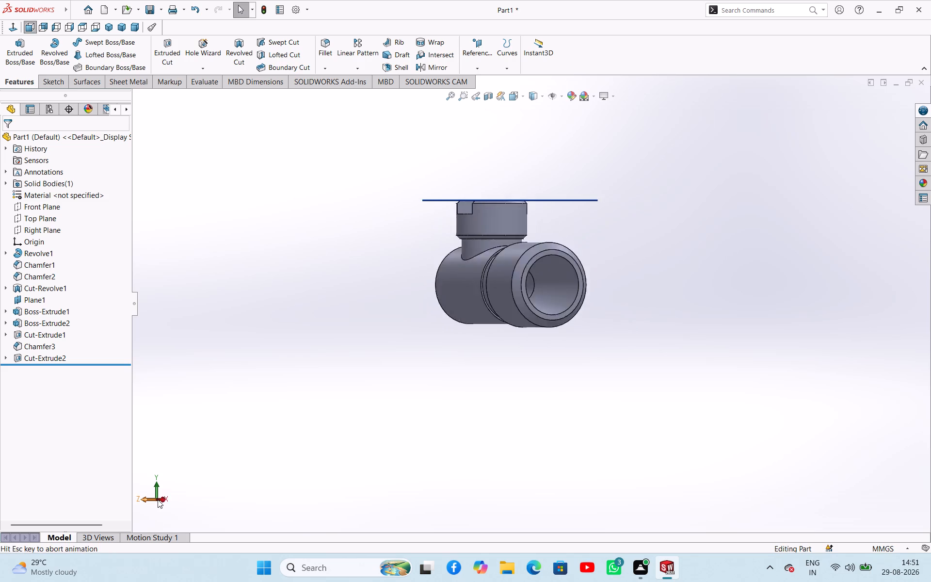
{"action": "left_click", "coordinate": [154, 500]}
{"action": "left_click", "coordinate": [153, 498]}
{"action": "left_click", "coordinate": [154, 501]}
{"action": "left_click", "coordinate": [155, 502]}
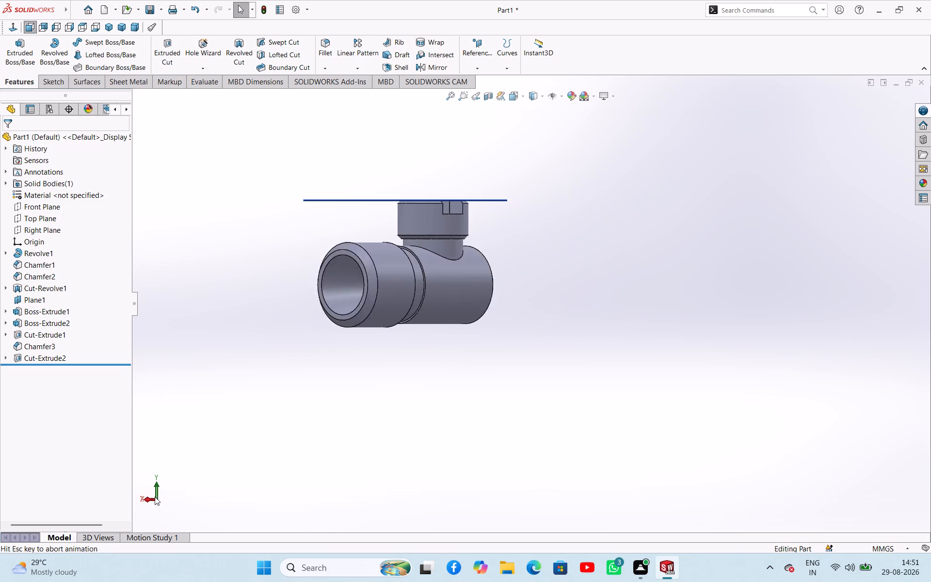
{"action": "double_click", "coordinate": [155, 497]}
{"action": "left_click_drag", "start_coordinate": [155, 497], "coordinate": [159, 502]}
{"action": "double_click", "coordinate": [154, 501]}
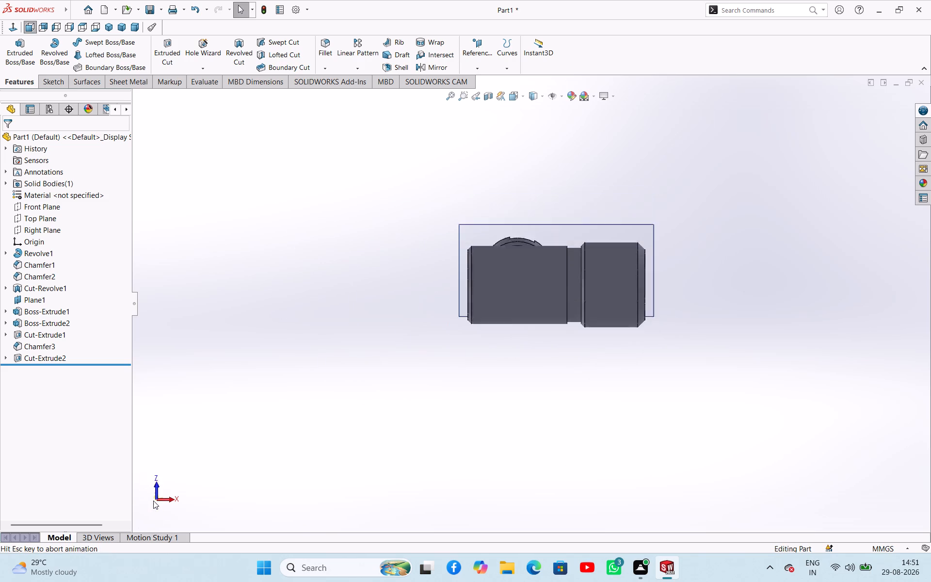
Examine the part in the Front, Top and Right views, checking the slotted side boss against the main cylinder.
{"action": "left_click", "coordinate": [160, 501]}
{"action": "left_click", "coordinate": [147, 501]}
{"action": "double_click", "coordinate": [144, 505]}
{"action": "left_click", "coordinate": [143, 499]}
{"action": "left_click", "coordinate": [156, 503]}
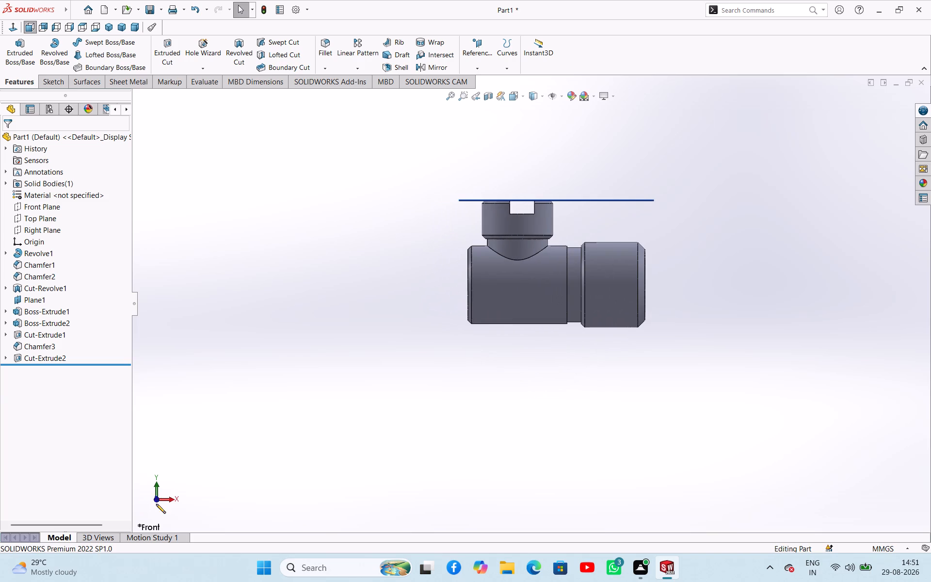
{"action": "double_click", "coordinate": [157, 500]}
{"action": "left_click", "coordinate": [150, 492]}
{"action": "left_click", "coordinate": [157, 490]}
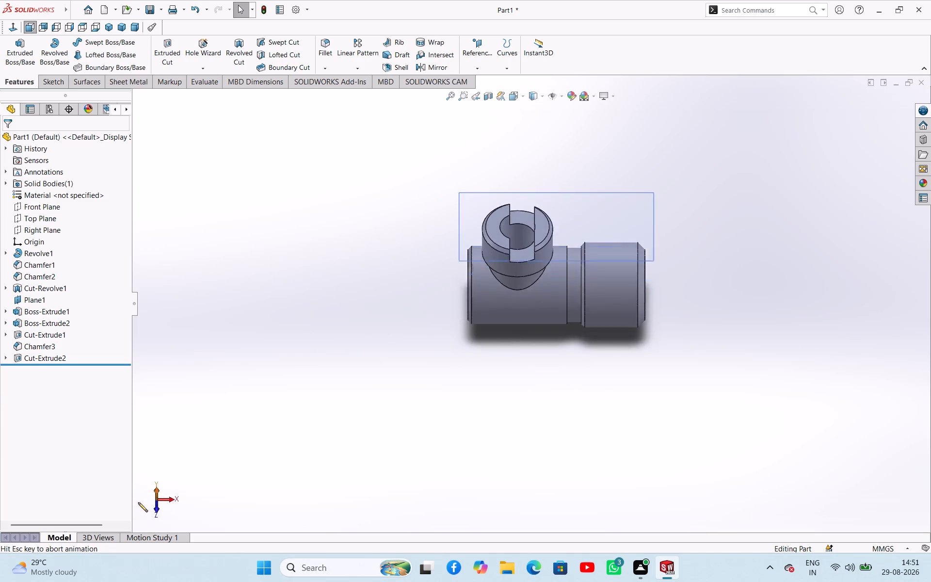
{"action": "left_click", "coordinate": [139, 502]}
{"action": "left_click", "coordinate": [154, 504]}
{"action": "left_click", "coordinate": [138, 502]}
{"action": "left_click", "coordinate": [161, 500]}
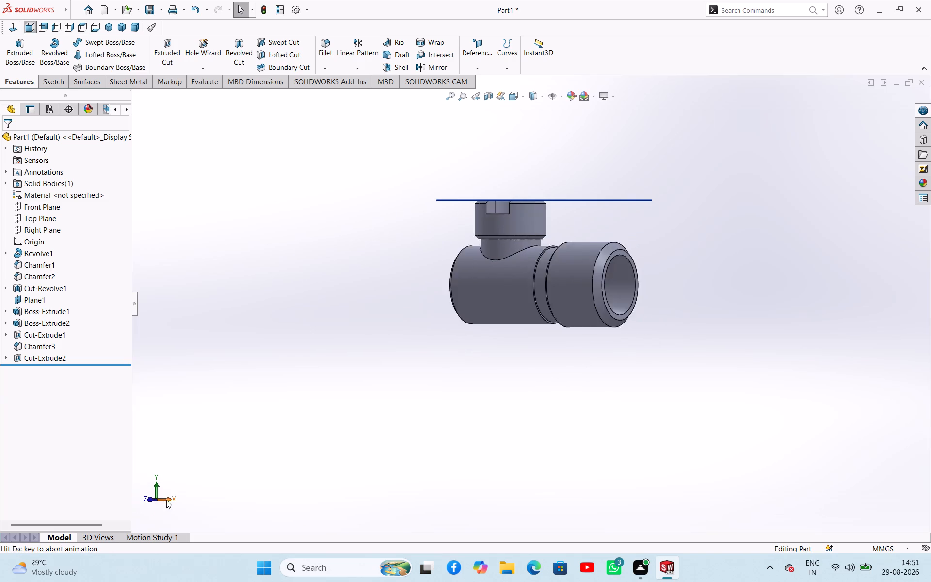
{"action": "left_click", "coordinate": [155, 499]}
{"action": "left_click", "coordinate": [154, 492]}
{"action": "left_click", "coordinate": [162, 494]}
{"action": "left_click", "coordinate": [155, 502]}
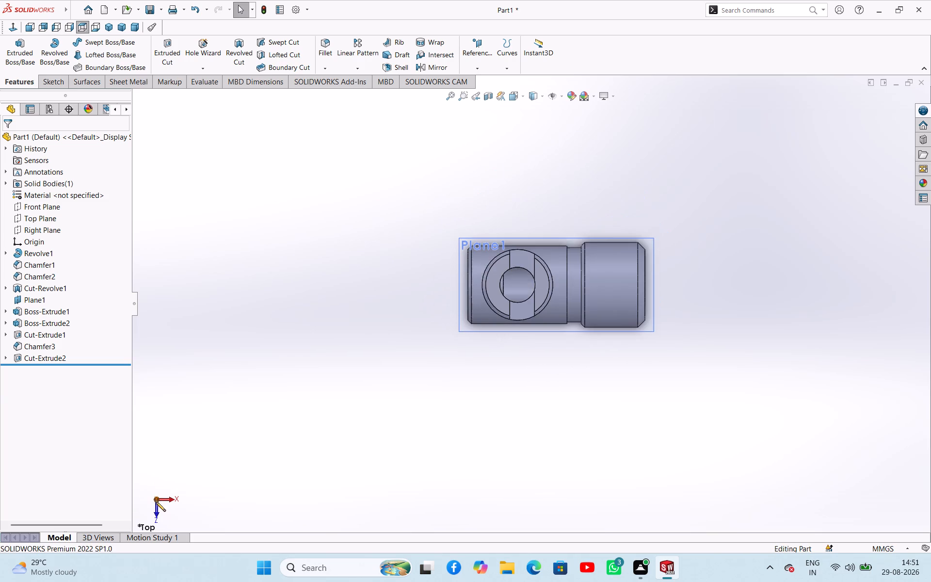
Inspect the part's underside, back and both cylinder ends in the Bottom, Back, Left and Right views.
{"action": "left_click_drag", "start_coordinate": [161, 498], "coordinate": [165, 499]}
{"action": "left_click_drag", "start_coordinate": [144, 490], "coordinate": [151, 492]}
{"action": "left_click", "coordinate": [159, 491]}
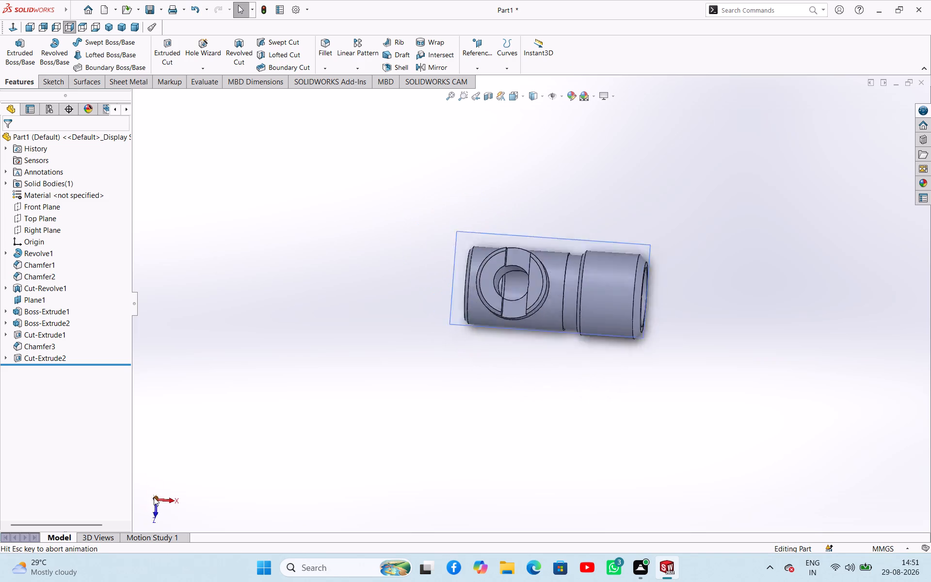
{"action": "left_click", "coordinate": [154, 499]}
{"action": "left_click", "coordinate": [153, 505]}
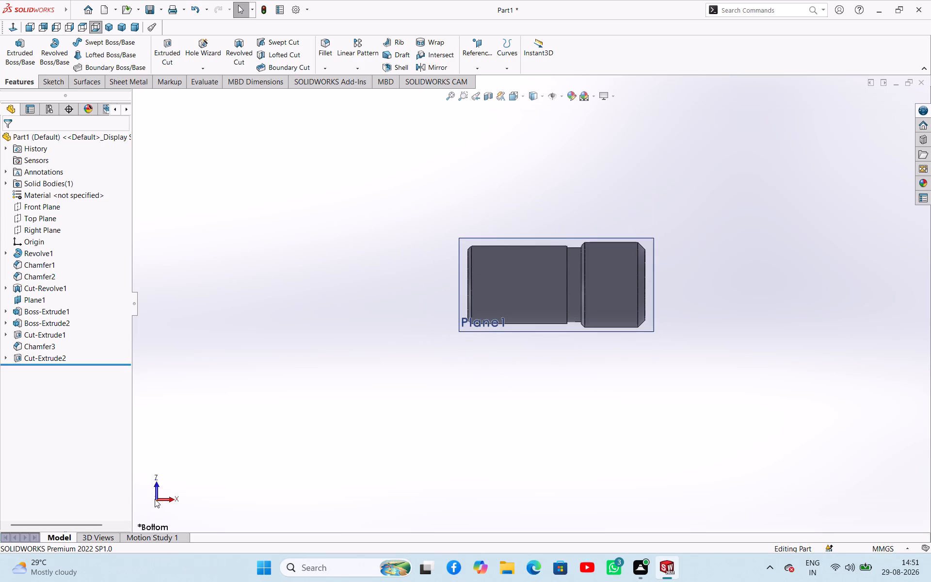
{"action": "left_click", "coordinate": [155, 496]}
{"action": "left_click", "coordinate": [159, 497]}
{"action": "left_click", "coordinate": [164, 498]}
{"action": "left_click", "coordinate": [152, 499]}
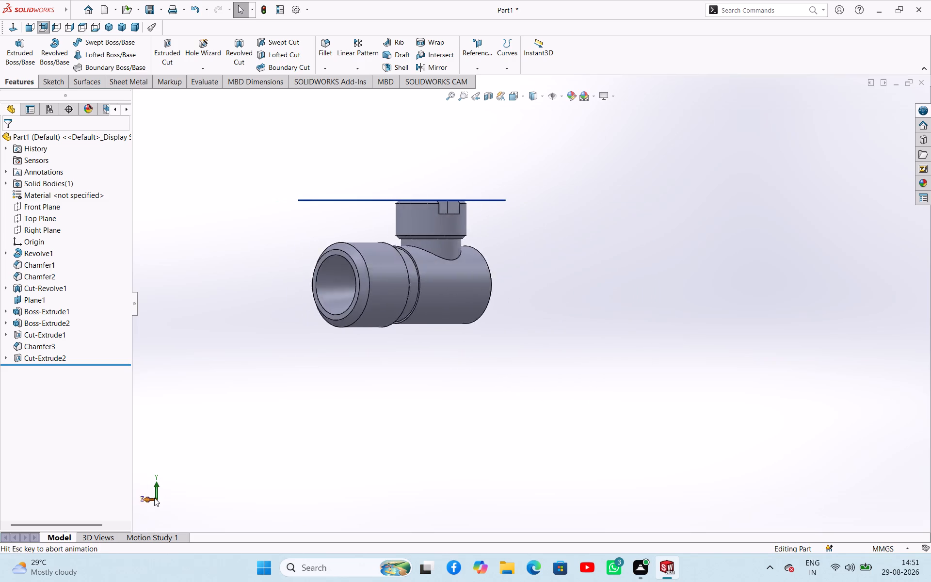
{"action": "left_click", "coordinate": [156, 497]}
{"action": "left_click_drag", "start_coordinate": [155, 494], "coordinate": [154, 499]}
{"action": "left_click", "coordinate": [152, 501]}
{"action": "left_click", "coordinate": [161, 500]}
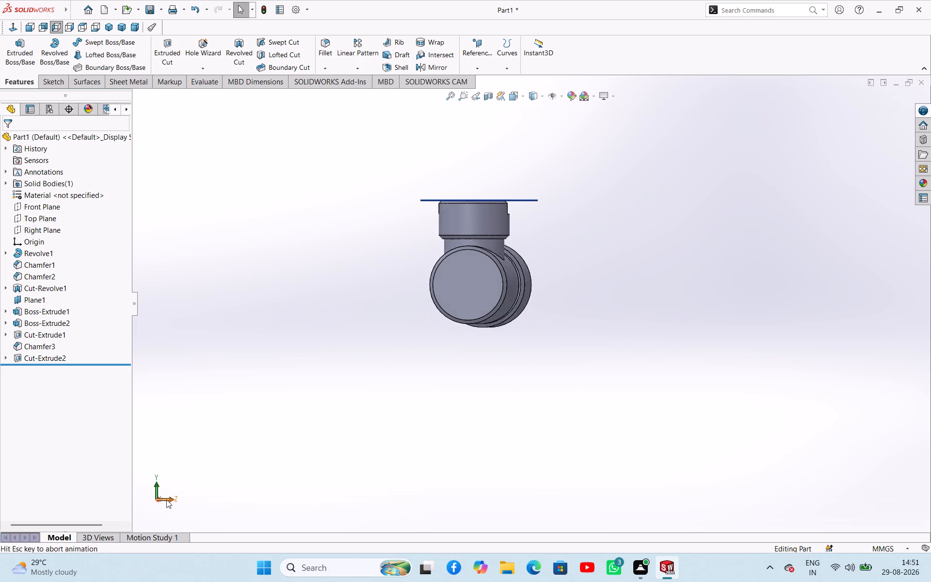
{"action": "left_click", "coordinate": [151, 492]}
{"action": "left_click", "coordinate": [157, 494]}
{"action": "left_click", "coordinate": [167, 497]}
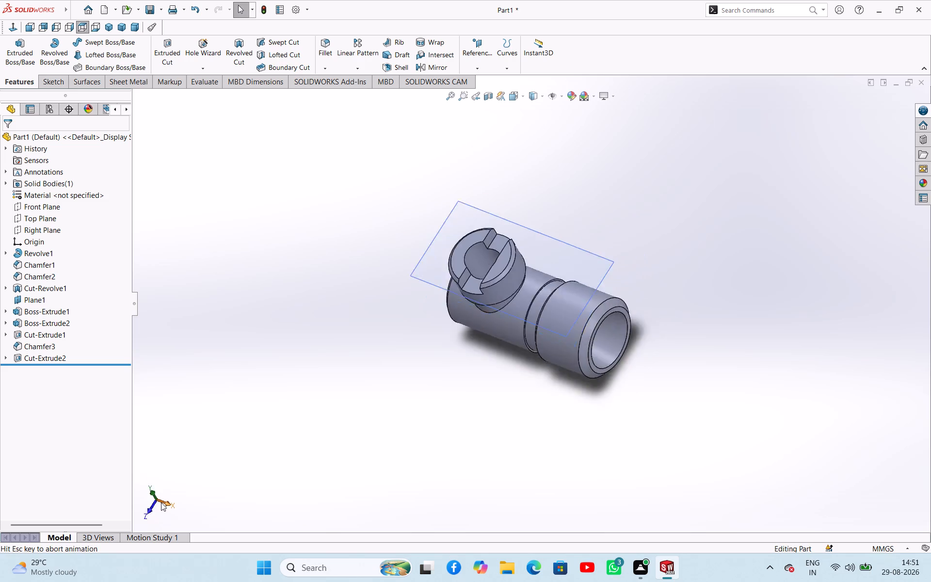
{"action": "left_click", "coordinate": [158, 500]}
{"action": "left_click", "coordinate": [156, 491]}
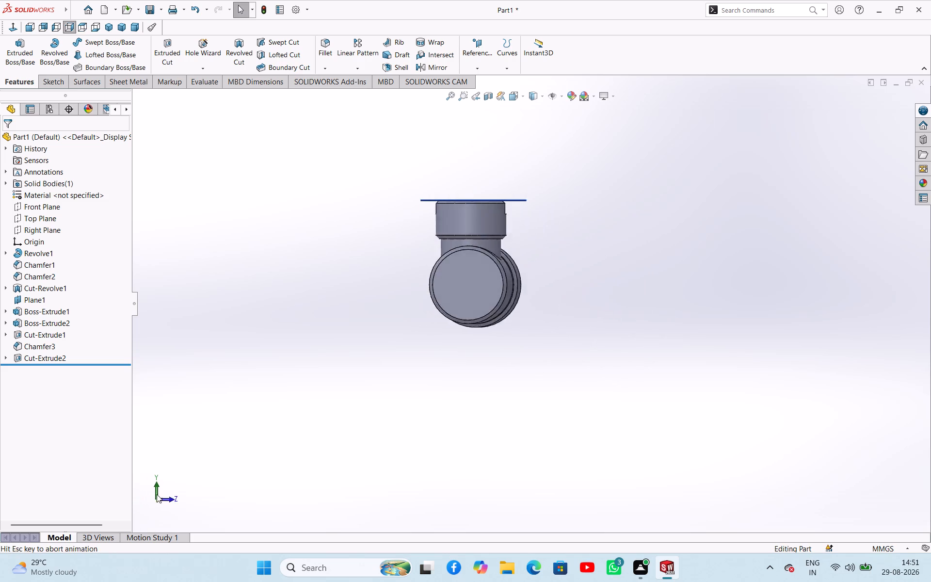
Compare the part's bored and closed ends in the Right and Left views, and finish the check in the Top view.
{"action": "left_click", "coordinate": [166, 502]}
{"action": "left_click", "coordinate": [158, 507]}
{"action": "left_click", "coordinate": [155, 492]}
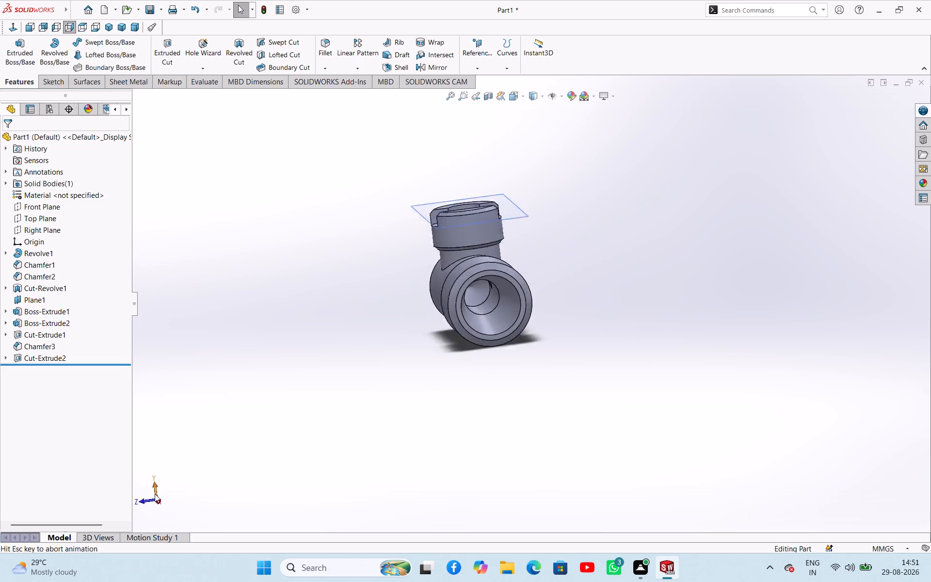
{"action": "left_click", "coordinate": [162, 501]}
{"action": "left_click", "coordinate": [158, 499]}
{"action": "left_click", "coordinate": [156, 496]}
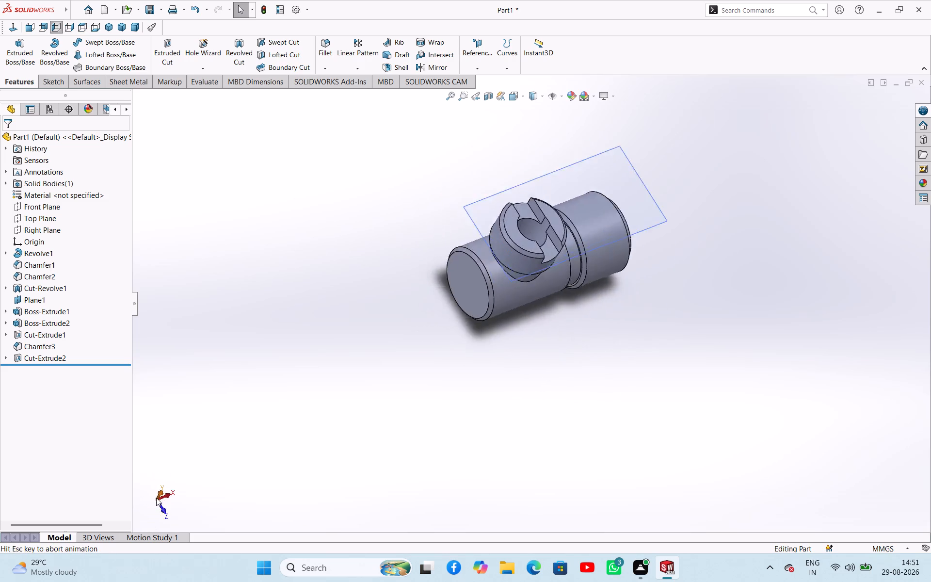
{"action": "left_click", "coordinate": [158, 499]}
{"action": "left_click", "coordinate": [156, 501]}
{"action": "left_click", "coordinate": [155, 493]}
{"action": "left_click", "coordinate": [156, 499]}
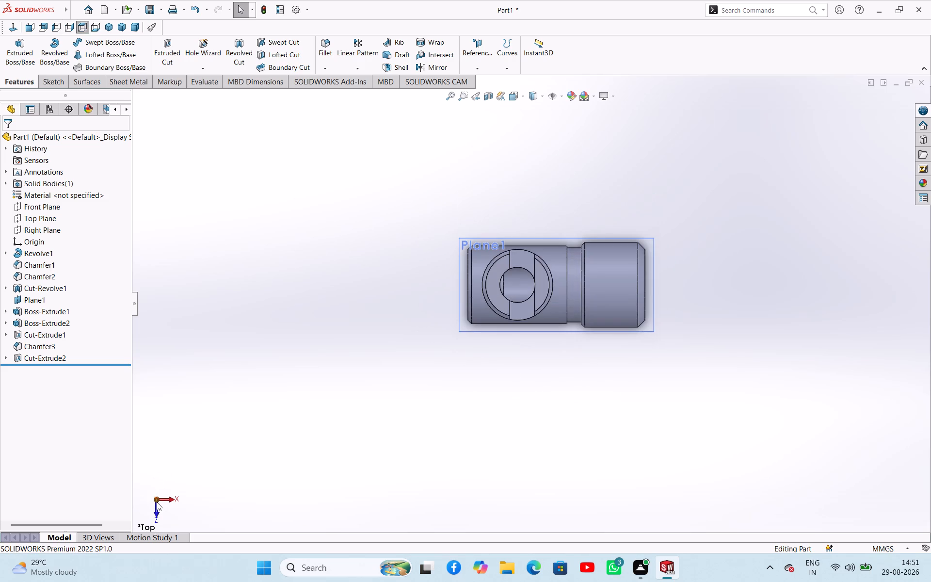
{"action": "left_click", "coordinate": [156, 502]}
{"action": "left_click", "coordinate": [153, 496]}
{"action": "left_click", "coordinate": [158, 502]}
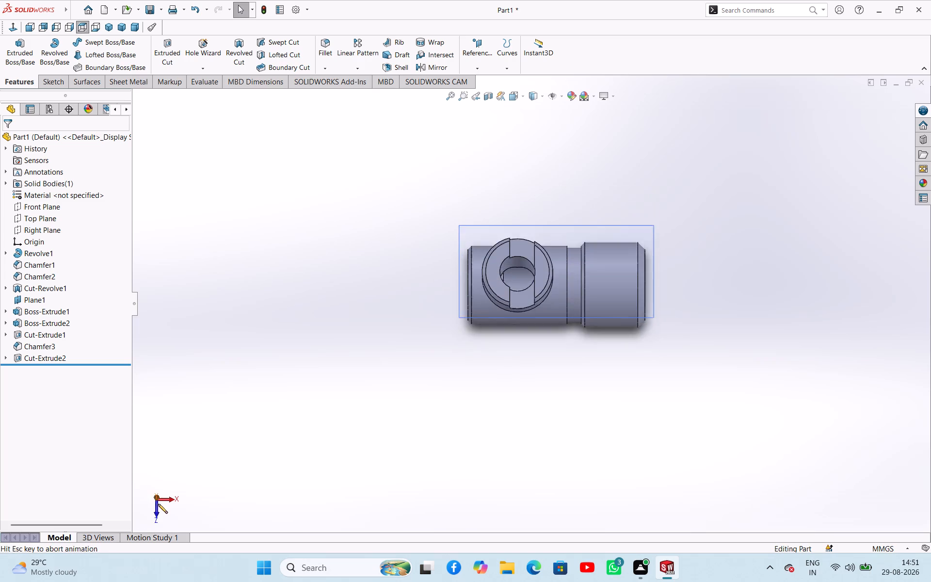
{"action": "left_click", "coordinate": [156, 505]}
{"action": "left_click", "coordinate": [160, 500]}
{"action": "left_click", "coordinate": [152, 496]}
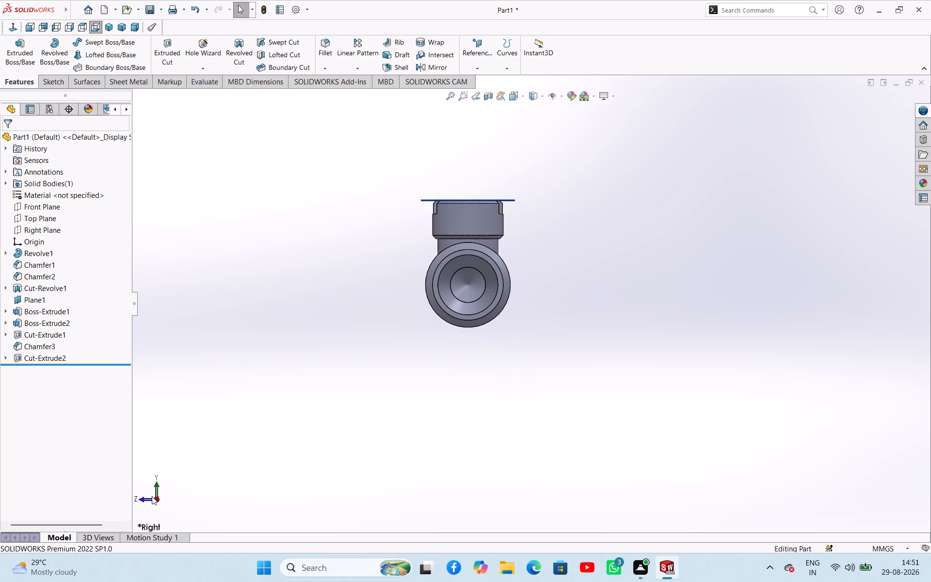
{"action": "left_click", "coordinate": [152, 496]}
{"action": "left_click", "coordinate": [157, 492]}
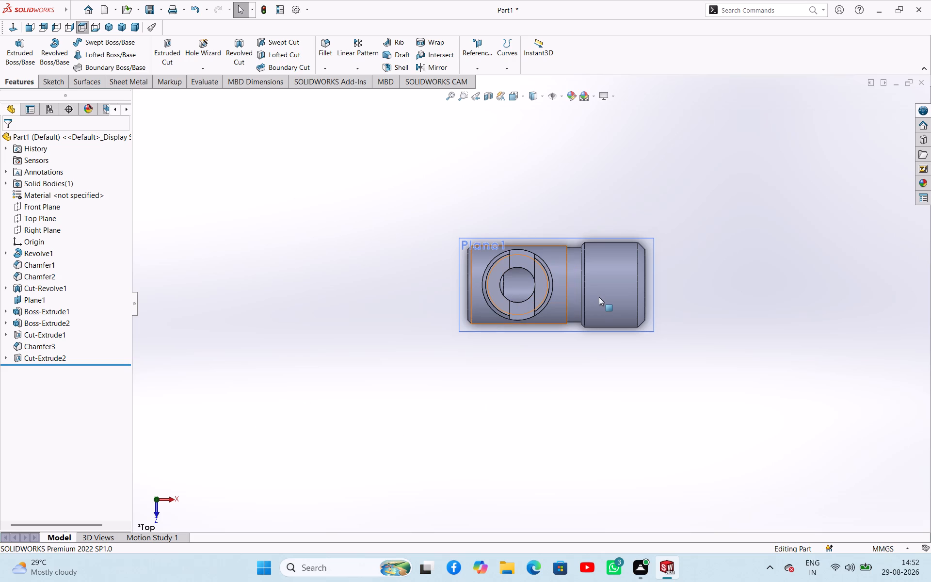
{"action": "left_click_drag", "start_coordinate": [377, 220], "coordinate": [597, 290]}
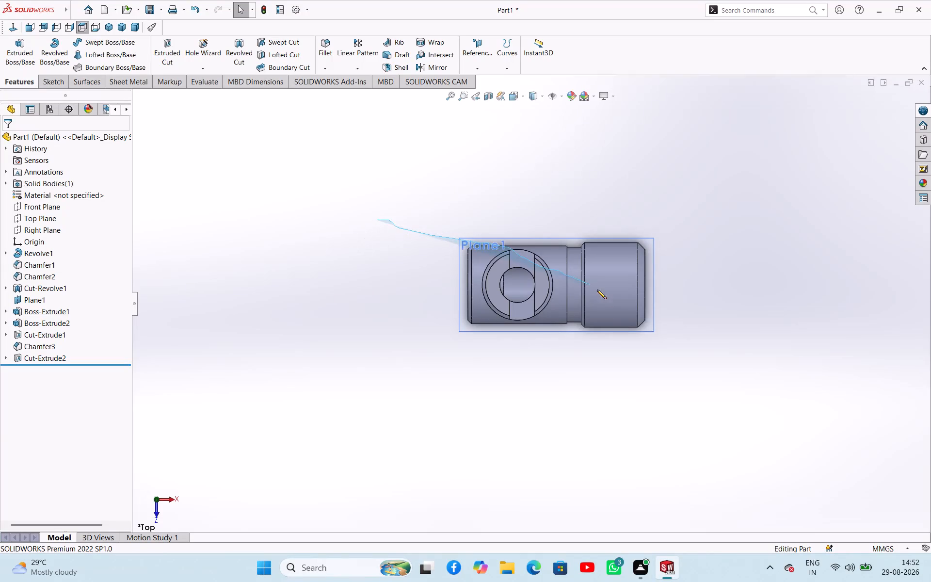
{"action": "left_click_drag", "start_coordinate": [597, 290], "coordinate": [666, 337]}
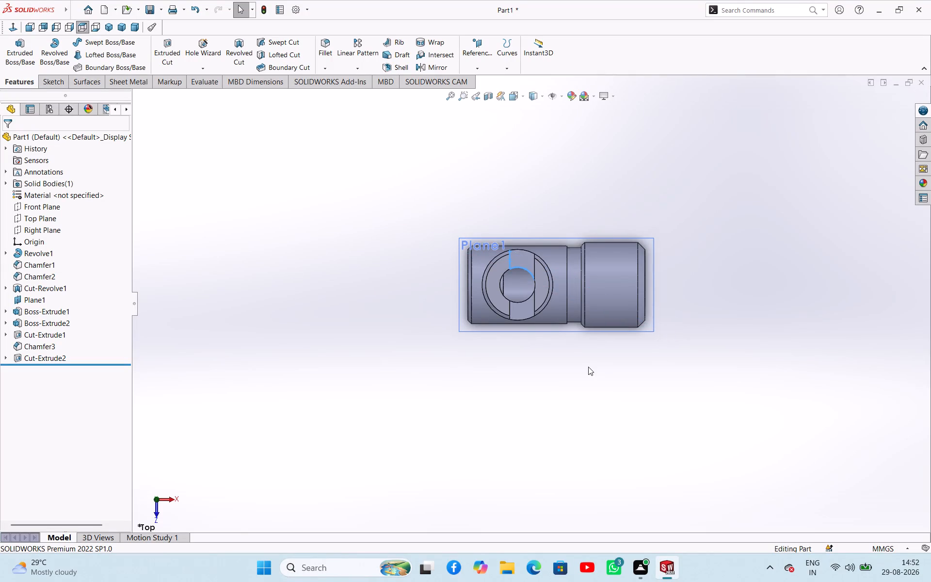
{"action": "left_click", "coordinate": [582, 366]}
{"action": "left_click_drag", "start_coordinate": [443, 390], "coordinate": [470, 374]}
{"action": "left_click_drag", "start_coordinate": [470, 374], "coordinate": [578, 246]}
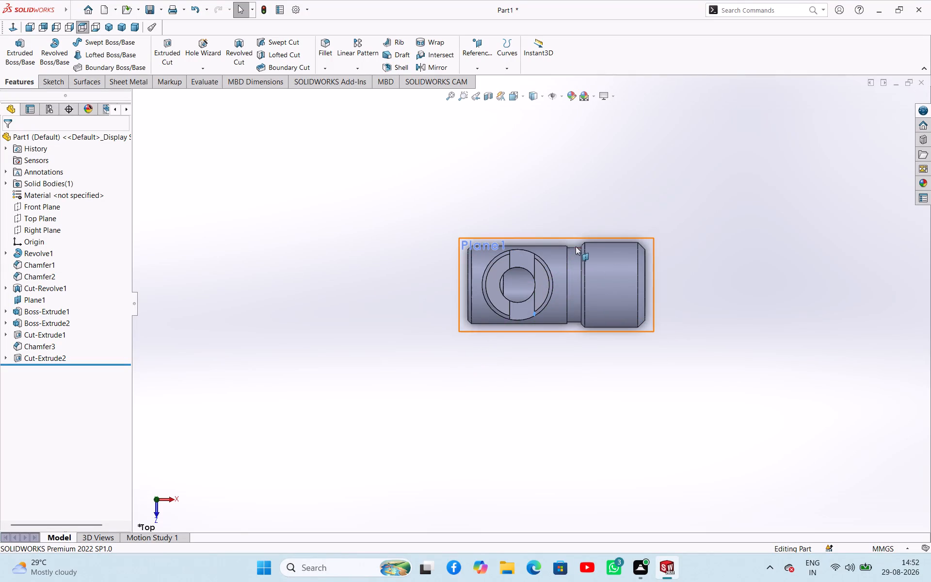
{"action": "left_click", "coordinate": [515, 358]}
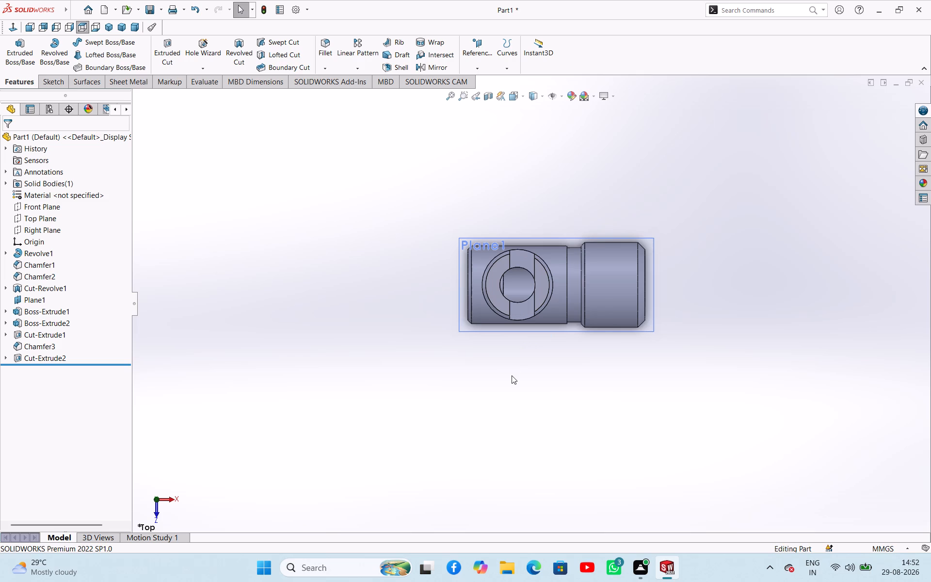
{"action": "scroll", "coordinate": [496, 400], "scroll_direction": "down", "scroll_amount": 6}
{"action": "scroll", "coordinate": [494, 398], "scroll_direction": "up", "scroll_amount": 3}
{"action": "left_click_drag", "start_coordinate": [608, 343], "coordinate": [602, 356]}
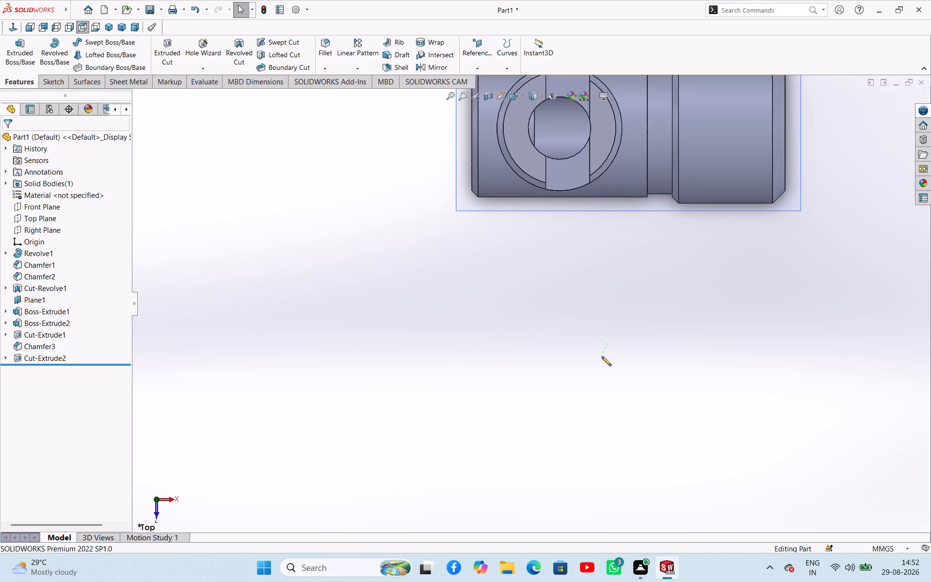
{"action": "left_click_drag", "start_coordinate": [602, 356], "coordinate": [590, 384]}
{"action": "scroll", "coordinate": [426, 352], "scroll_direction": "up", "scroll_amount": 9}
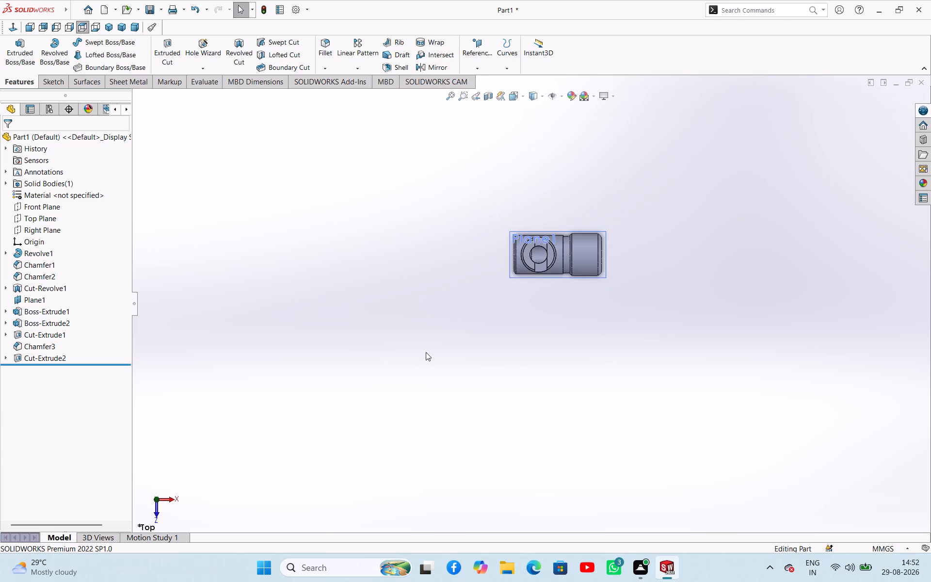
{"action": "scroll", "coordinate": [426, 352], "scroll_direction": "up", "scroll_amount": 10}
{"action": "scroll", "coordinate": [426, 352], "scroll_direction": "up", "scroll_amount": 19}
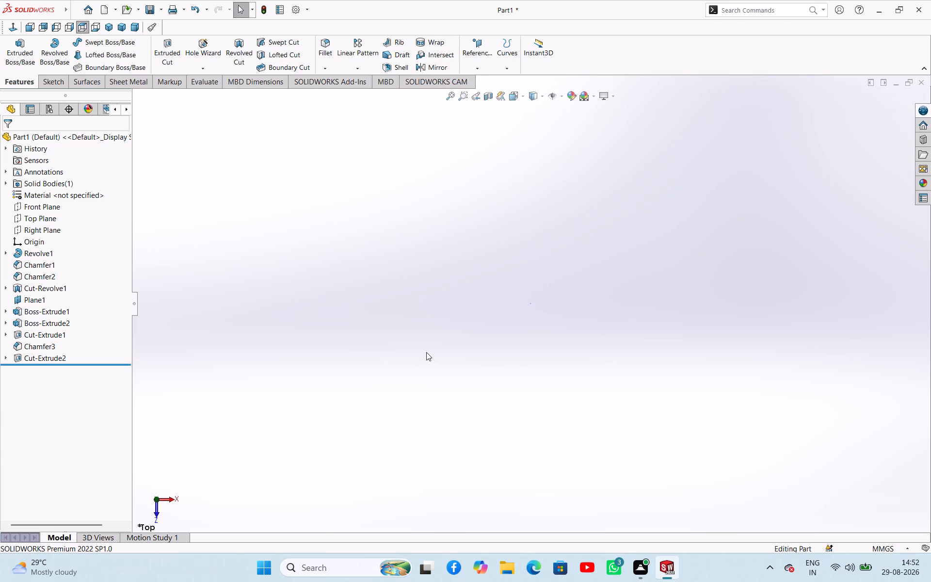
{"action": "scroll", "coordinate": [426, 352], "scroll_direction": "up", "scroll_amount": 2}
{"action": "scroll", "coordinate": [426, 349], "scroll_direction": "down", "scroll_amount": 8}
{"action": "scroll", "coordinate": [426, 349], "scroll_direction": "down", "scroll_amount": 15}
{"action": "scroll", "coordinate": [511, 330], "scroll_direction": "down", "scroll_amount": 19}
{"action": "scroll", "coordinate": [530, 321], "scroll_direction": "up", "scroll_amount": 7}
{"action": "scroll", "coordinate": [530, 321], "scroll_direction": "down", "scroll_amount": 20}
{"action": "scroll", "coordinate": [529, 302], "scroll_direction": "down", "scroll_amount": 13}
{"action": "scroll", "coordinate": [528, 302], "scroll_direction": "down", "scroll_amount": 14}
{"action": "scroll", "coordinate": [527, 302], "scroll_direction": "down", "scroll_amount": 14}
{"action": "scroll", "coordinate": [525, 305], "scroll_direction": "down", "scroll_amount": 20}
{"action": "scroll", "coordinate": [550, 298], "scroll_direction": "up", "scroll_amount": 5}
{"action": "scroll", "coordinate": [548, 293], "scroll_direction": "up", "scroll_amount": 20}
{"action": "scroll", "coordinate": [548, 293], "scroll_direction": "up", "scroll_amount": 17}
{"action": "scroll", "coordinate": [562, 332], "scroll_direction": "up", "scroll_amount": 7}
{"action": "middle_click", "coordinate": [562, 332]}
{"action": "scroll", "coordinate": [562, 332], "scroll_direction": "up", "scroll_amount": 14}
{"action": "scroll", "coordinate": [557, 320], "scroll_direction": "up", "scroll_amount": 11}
Fit the whole part in the view, seen from the top.
{"action": "triple_click", "coordinate": [452, 96]}
{"action": "left_click", "coordinate": [450, 96]}
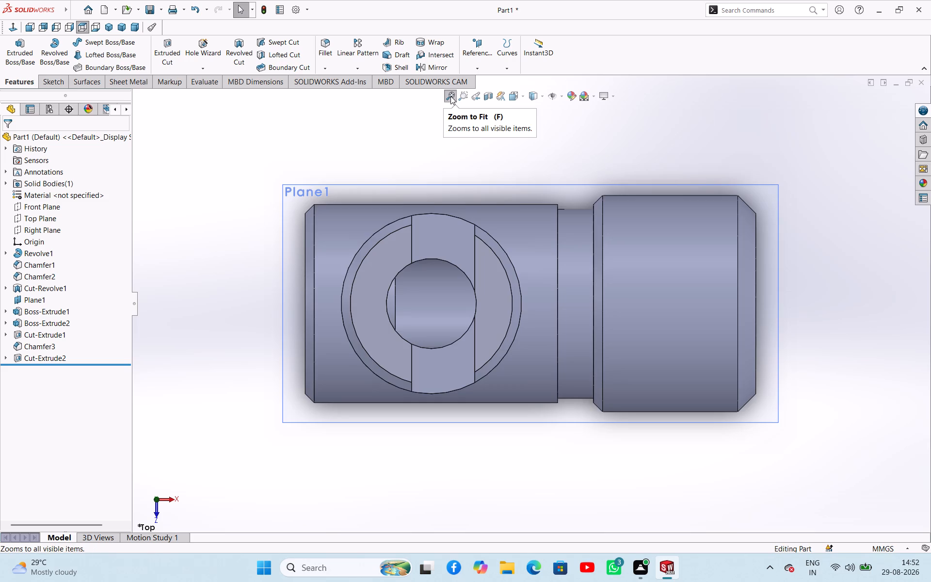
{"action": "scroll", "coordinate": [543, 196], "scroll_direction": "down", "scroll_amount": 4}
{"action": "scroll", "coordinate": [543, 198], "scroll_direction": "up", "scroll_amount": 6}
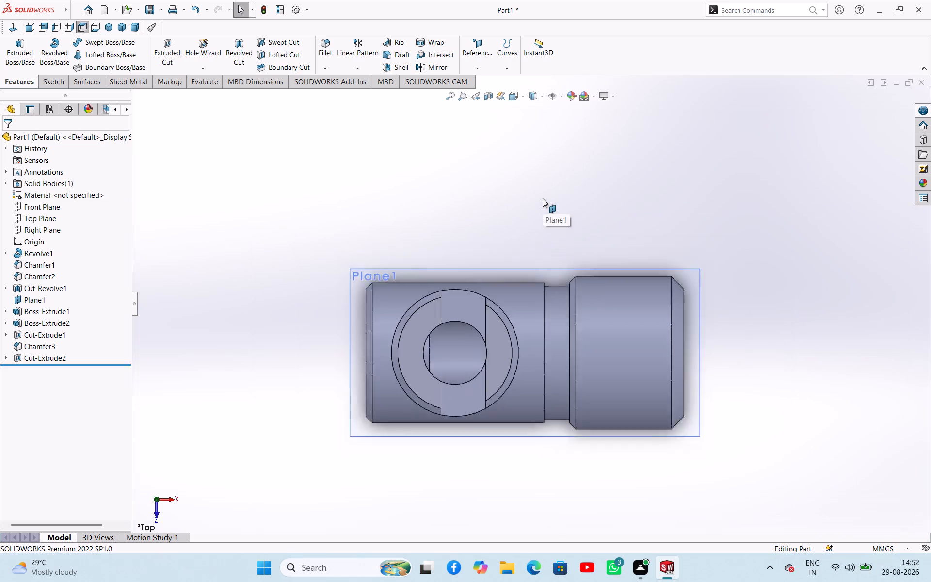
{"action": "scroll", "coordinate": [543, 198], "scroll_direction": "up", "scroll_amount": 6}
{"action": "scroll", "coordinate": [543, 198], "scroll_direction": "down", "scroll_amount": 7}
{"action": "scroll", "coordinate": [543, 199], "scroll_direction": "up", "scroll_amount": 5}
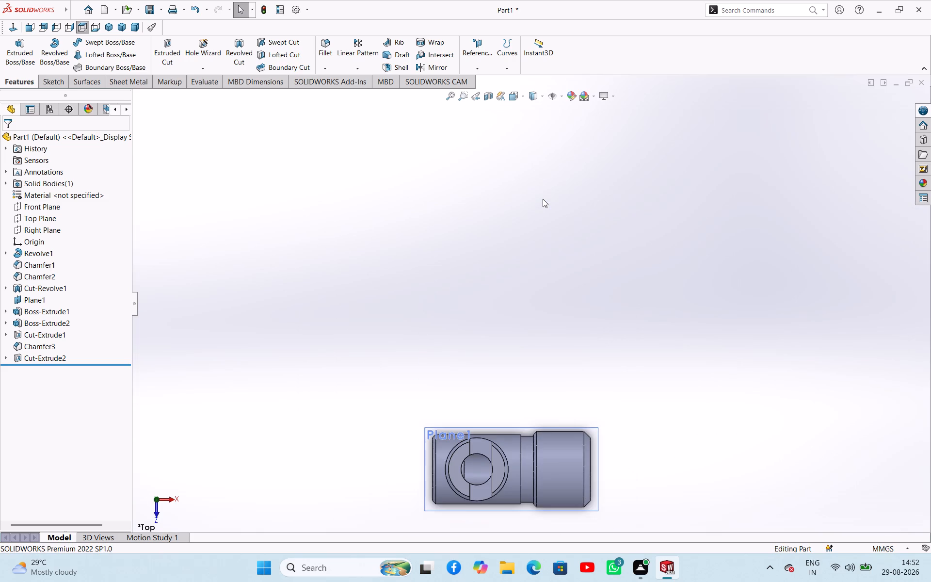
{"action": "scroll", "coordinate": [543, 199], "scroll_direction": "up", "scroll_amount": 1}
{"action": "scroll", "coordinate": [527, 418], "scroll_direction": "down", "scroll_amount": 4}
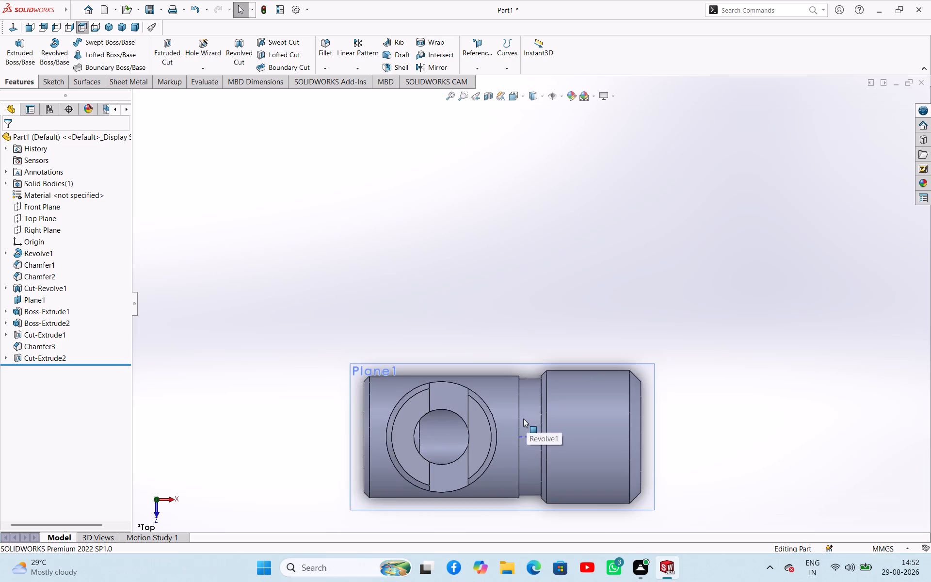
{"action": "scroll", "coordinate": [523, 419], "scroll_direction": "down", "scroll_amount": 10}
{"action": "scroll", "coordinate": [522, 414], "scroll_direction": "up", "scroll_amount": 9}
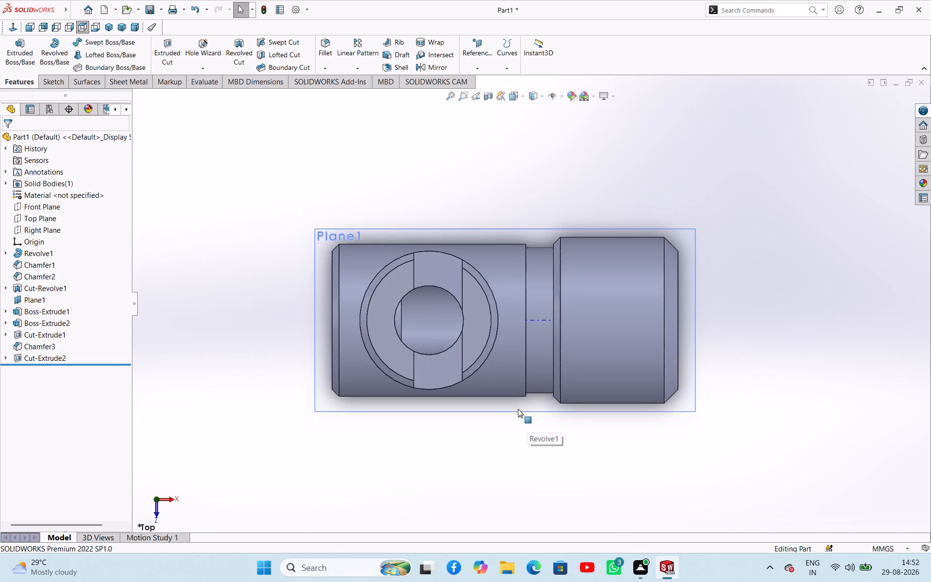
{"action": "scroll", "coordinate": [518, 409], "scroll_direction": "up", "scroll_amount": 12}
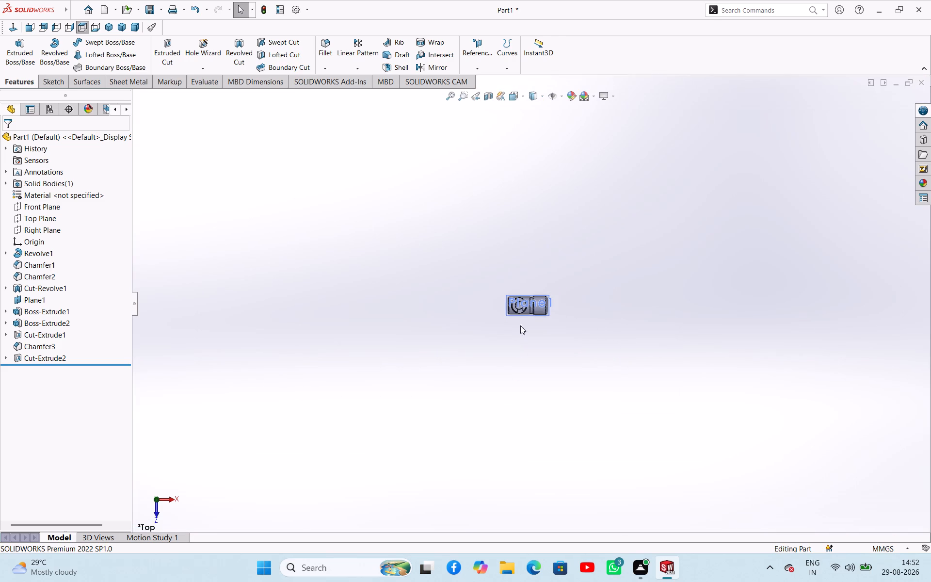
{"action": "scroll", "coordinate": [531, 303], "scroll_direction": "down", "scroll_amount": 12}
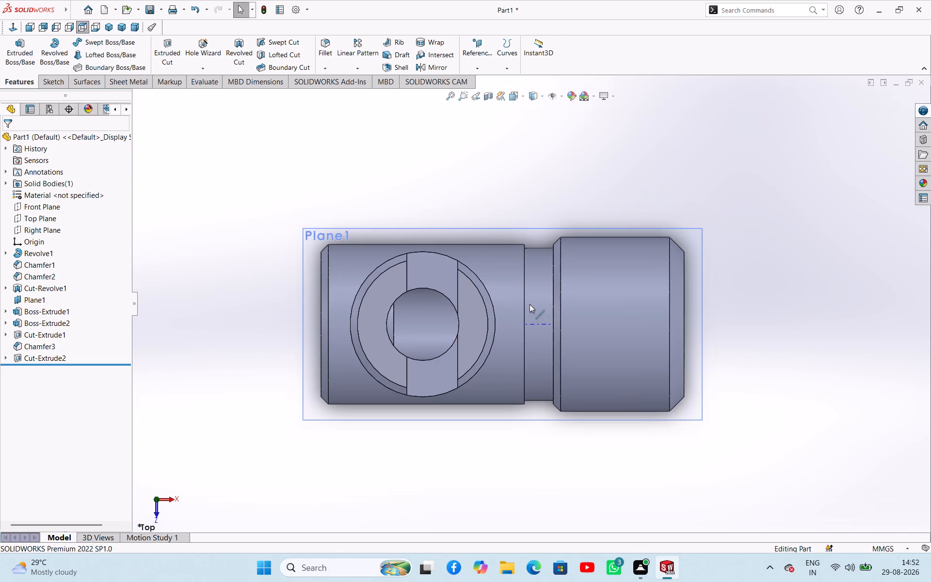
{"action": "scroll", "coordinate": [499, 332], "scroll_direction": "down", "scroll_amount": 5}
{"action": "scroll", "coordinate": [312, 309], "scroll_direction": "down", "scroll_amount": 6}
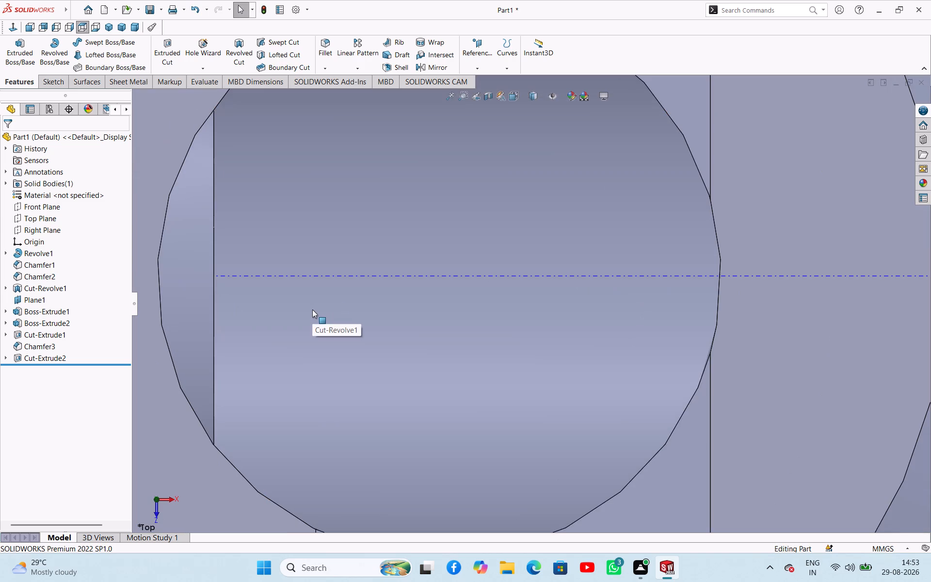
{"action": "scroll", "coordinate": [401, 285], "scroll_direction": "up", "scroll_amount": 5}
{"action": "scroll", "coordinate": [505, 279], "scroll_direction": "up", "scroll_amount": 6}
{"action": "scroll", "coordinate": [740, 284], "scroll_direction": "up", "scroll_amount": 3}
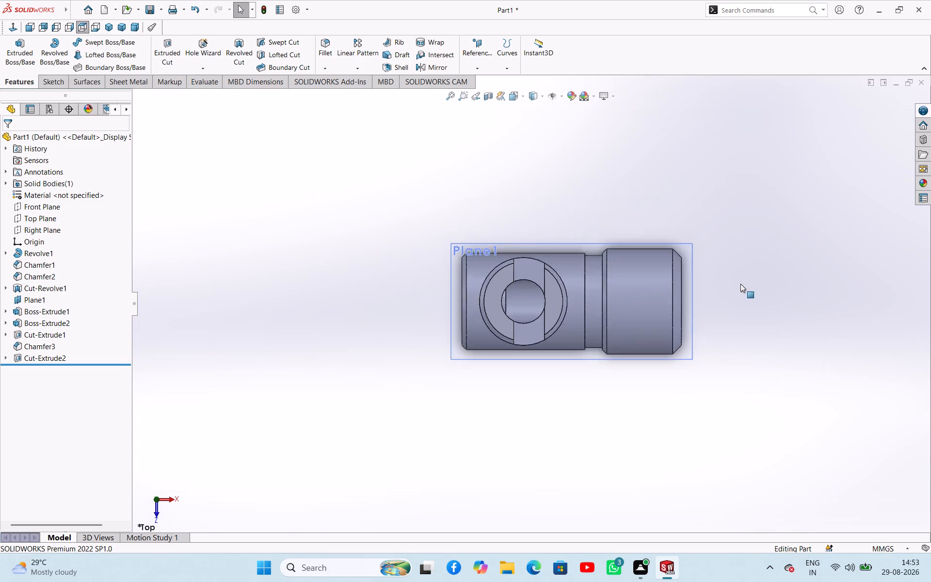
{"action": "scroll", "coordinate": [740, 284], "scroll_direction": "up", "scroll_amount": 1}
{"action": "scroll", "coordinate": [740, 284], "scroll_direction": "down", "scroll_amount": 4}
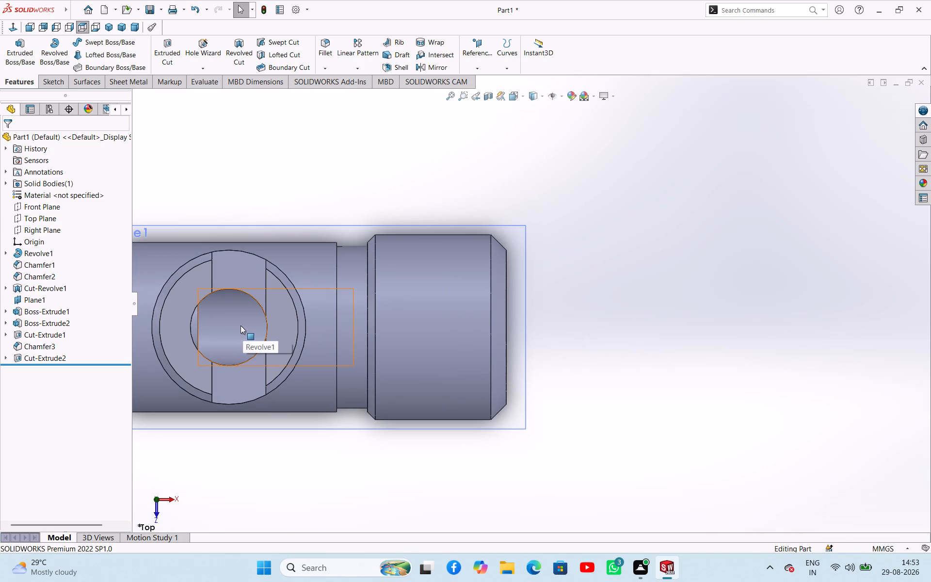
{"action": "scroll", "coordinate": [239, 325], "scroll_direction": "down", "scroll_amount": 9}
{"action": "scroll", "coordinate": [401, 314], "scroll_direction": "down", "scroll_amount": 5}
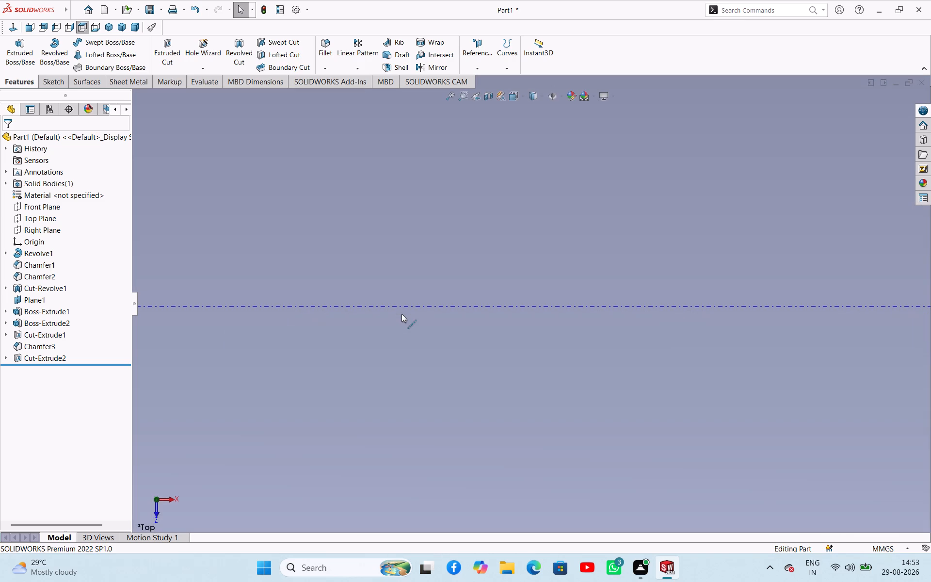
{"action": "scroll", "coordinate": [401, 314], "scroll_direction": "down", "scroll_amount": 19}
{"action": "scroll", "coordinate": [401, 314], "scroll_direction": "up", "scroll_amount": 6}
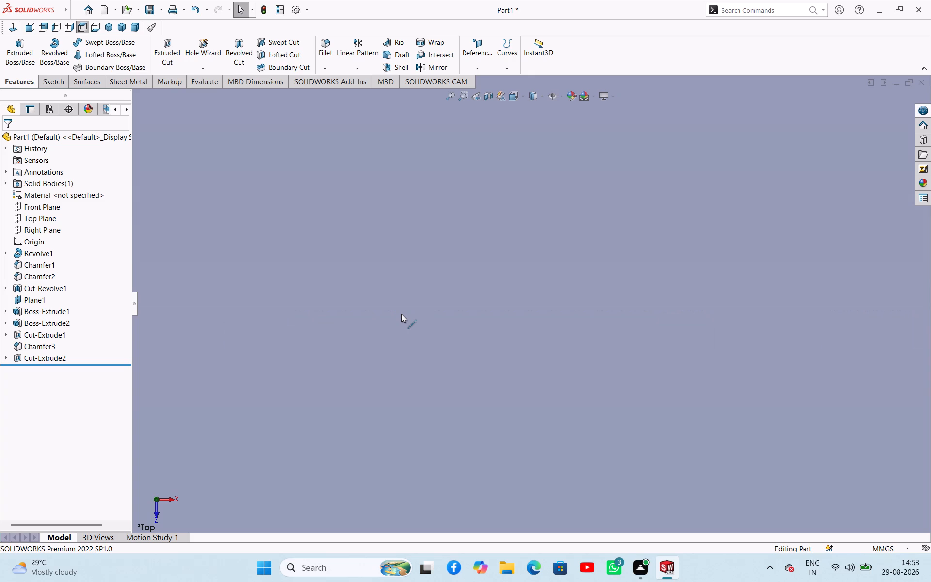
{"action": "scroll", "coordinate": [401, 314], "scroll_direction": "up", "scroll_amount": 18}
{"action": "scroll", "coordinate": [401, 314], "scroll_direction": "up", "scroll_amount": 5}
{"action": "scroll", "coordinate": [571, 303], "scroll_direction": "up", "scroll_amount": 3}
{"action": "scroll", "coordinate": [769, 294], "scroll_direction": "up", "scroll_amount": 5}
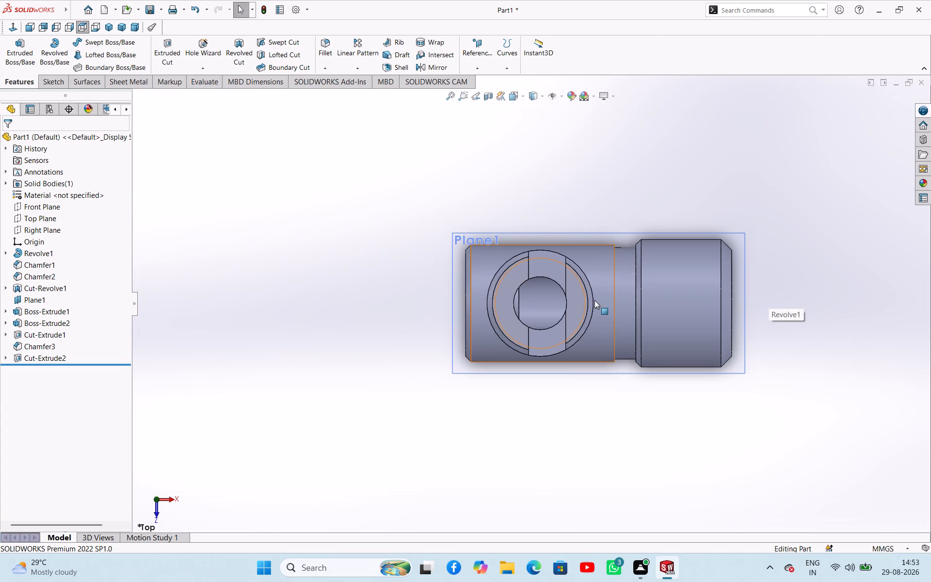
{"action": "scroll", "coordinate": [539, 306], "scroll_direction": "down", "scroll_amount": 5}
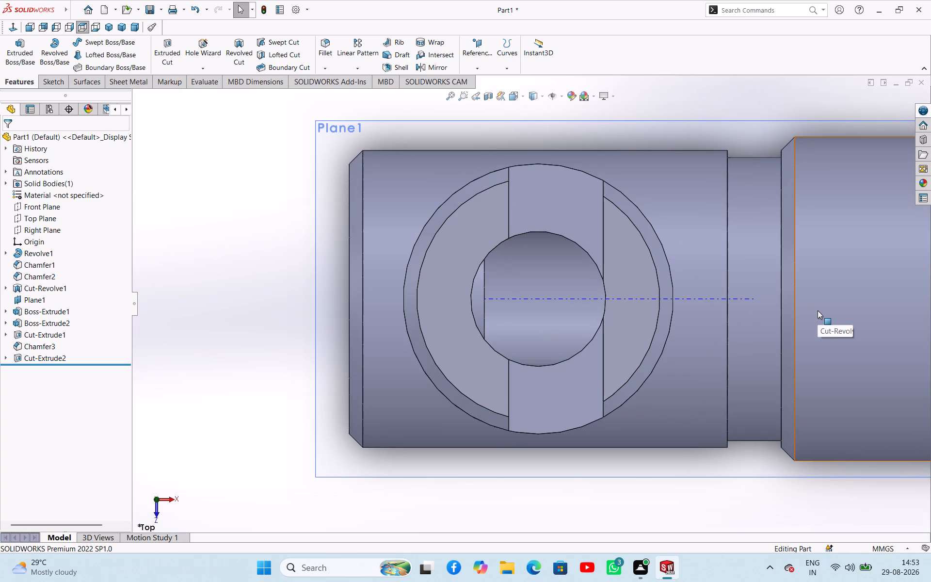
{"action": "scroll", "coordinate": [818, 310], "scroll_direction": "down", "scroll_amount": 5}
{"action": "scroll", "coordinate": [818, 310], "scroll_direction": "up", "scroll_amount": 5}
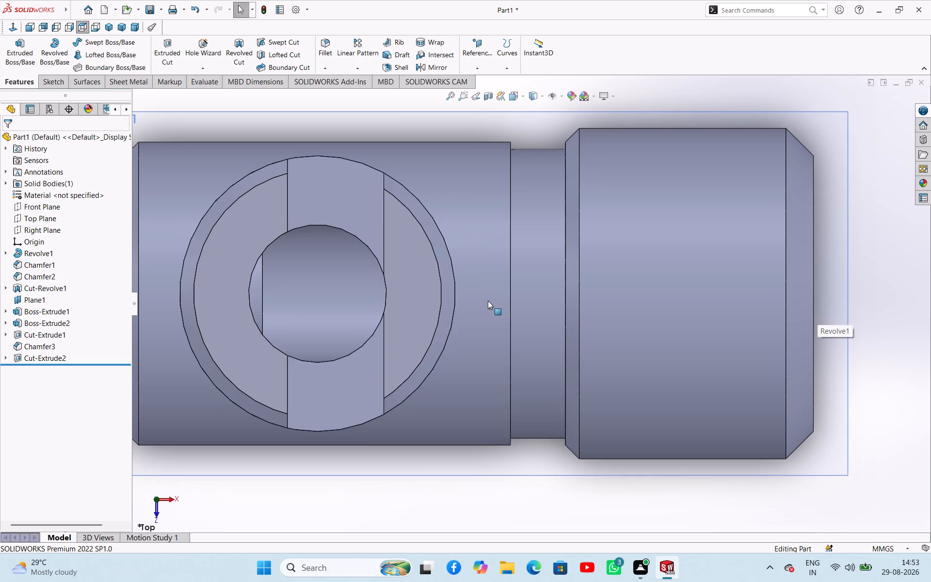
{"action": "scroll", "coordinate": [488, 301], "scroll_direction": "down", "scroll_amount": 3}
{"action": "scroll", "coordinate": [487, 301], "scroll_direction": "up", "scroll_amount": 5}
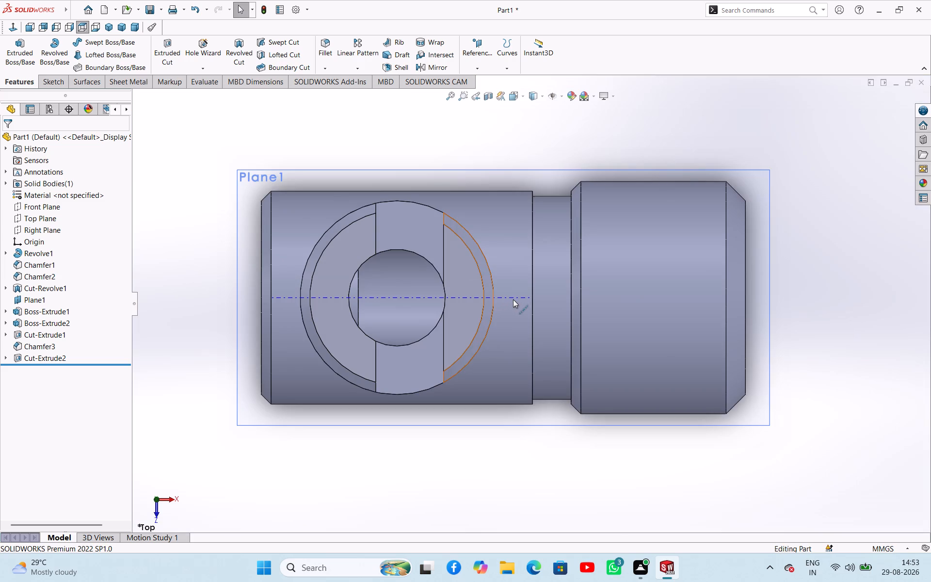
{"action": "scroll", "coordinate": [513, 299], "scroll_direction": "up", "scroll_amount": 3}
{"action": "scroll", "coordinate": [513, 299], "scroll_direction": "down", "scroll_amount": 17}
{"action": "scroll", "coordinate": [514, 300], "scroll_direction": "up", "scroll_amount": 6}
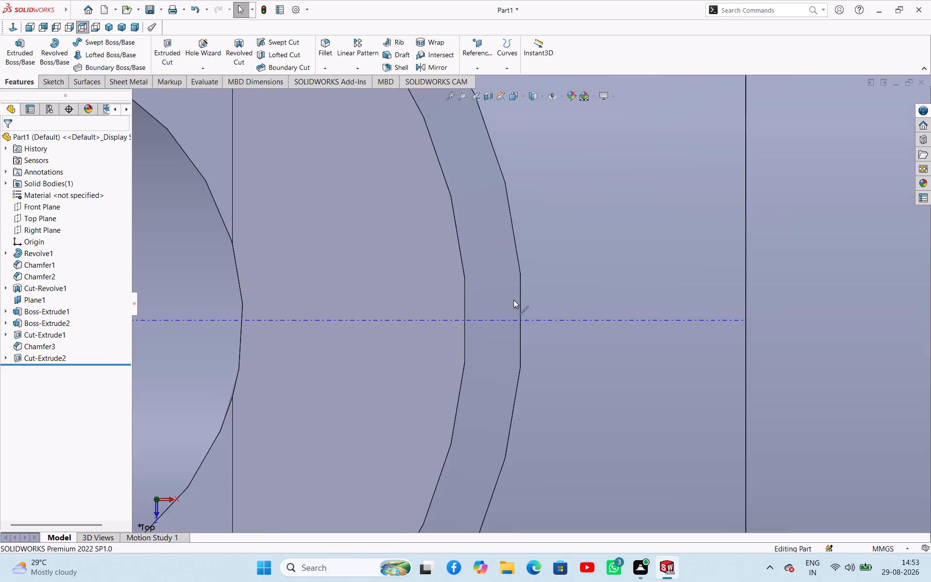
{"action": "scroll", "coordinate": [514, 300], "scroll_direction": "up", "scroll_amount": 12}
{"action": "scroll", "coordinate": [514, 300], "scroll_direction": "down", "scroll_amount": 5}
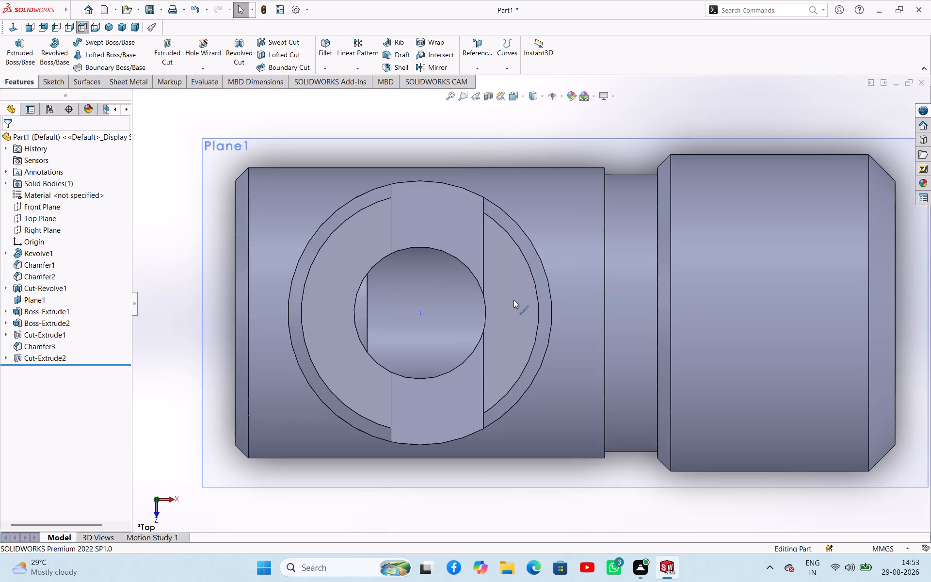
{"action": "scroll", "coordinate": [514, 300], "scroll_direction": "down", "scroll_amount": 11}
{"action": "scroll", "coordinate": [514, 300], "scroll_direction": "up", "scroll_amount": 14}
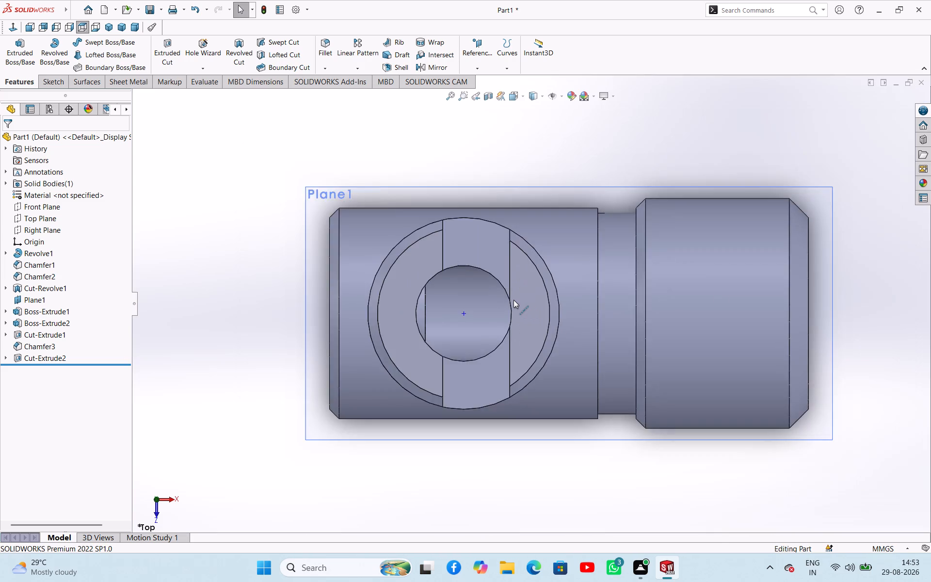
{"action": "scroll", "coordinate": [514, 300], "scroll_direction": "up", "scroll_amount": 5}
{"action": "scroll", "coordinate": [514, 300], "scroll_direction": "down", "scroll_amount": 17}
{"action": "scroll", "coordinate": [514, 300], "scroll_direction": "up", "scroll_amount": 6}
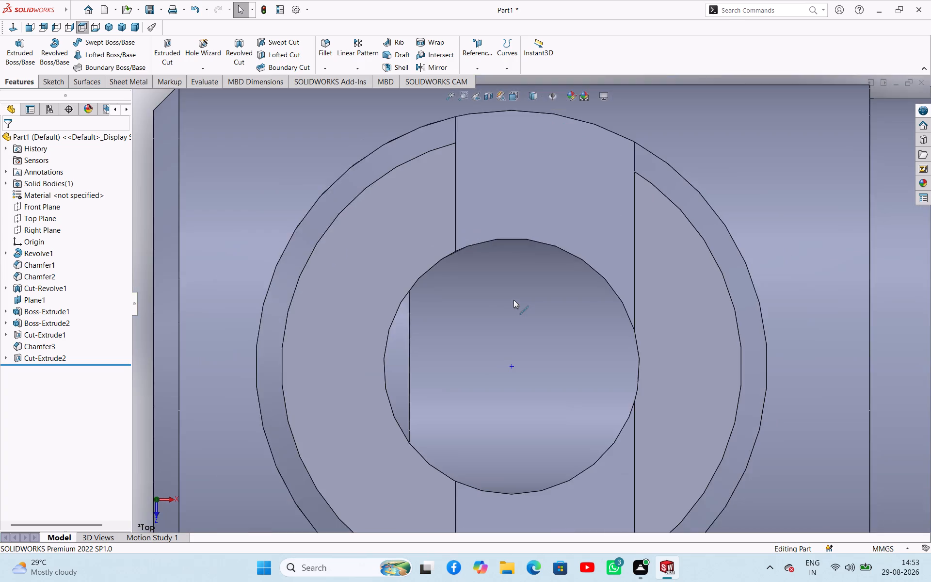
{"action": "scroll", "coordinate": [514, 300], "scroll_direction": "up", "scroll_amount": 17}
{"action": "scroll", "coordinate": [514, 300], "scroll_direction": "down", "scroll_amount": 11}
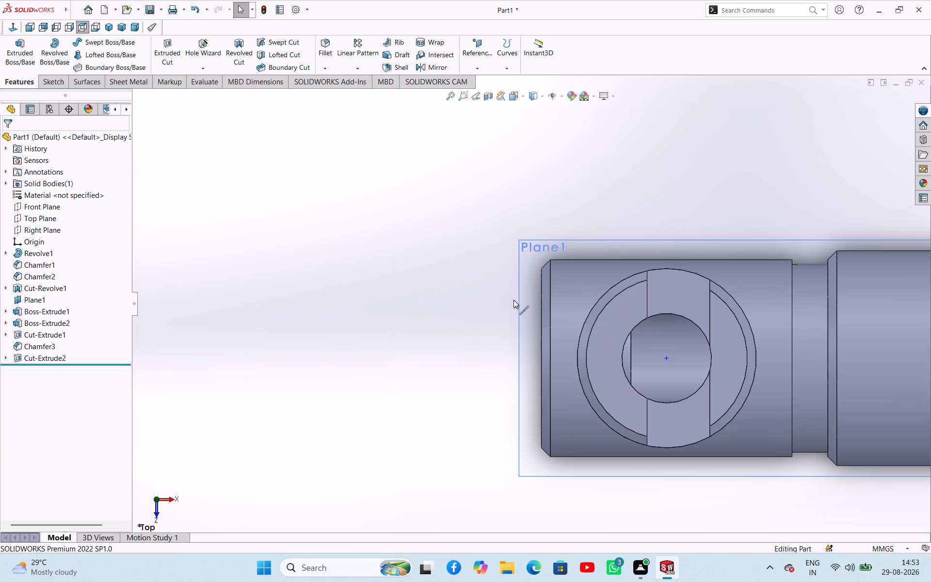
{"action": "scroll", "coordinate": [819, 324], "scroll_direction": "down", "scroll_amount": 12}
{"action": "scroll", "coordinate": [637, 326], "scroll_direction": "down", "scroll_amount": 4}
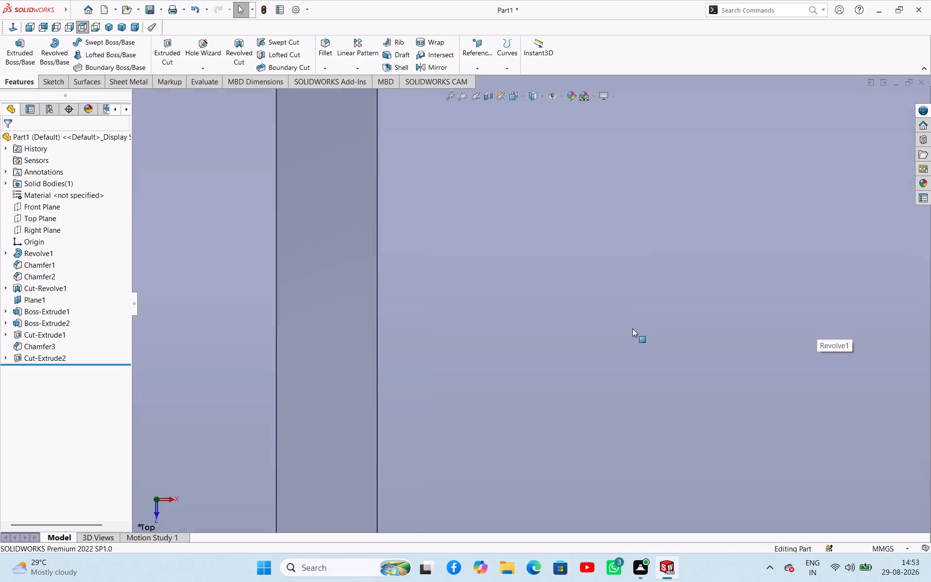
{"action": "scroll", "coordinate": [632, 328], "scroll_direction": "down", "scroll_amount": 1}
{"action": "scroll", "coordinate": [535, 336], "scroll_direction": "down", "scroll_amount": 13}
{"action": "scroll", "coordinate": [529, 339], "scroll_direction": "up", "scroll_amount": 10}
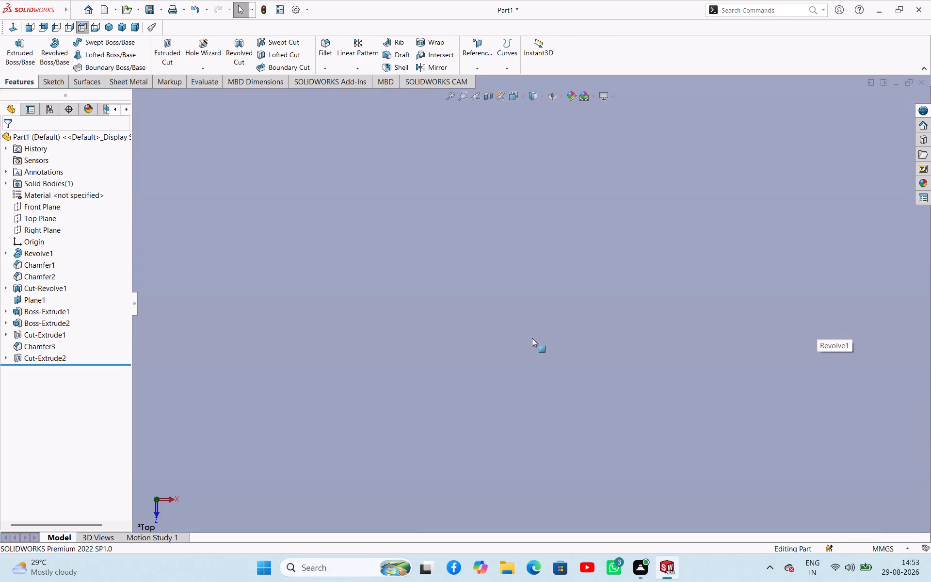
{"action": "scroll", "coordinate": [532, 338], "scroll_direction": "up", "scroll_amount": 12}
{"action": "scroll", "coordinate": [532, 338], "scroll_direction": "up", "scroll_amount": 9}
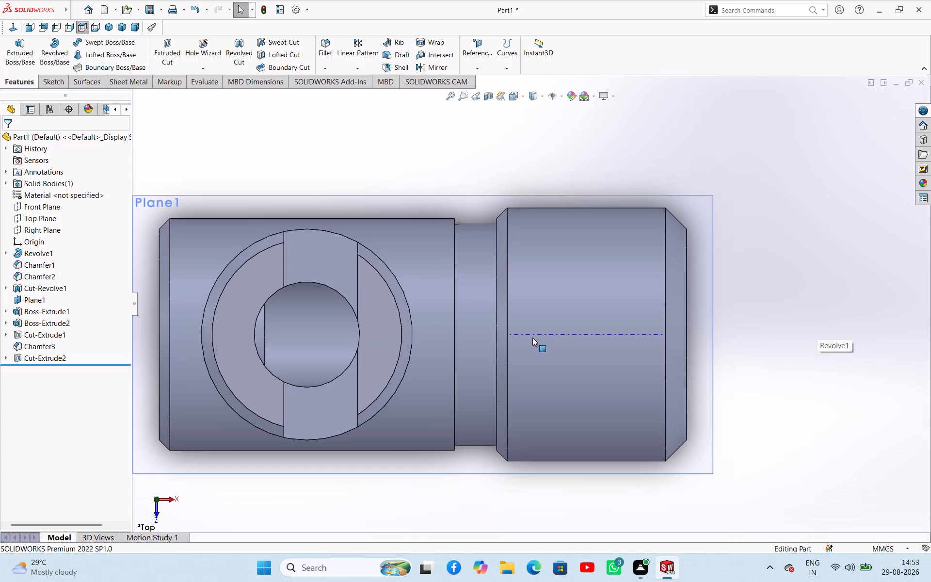
Examine the rim of the side boss's bore up close in the Top view, near where the slot wall crosses it.
{"action": "scroll", "coordinate": [385, 332], "scroll_direction": "down", "scroll_amount": 12}
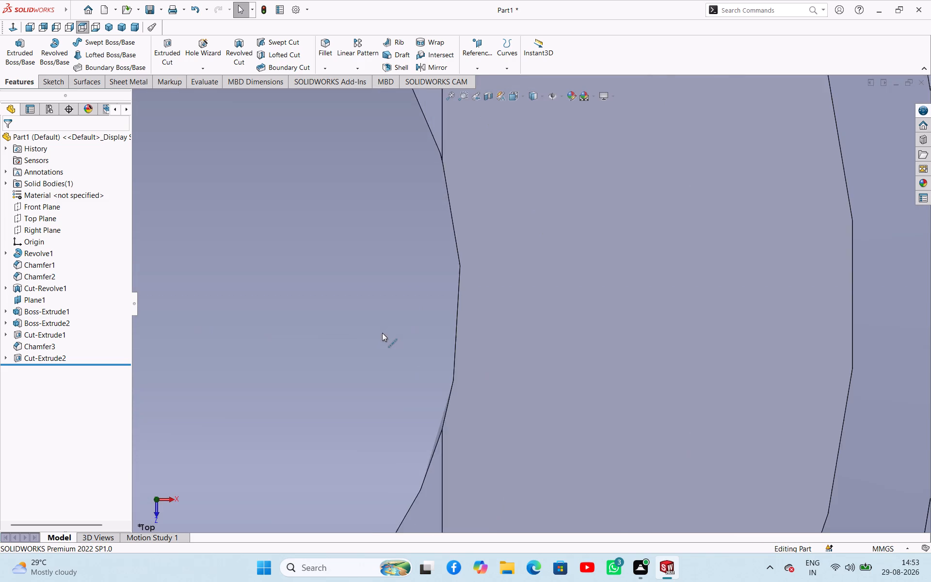
{"action": "scroll", "coordinate": [382, 333], "scroll_direction": "up", "scroll_amount": 4}
{"action": "scroll", "coordinate": [501, 320], "scroll_direction": "up", "scroll_amount": 5}
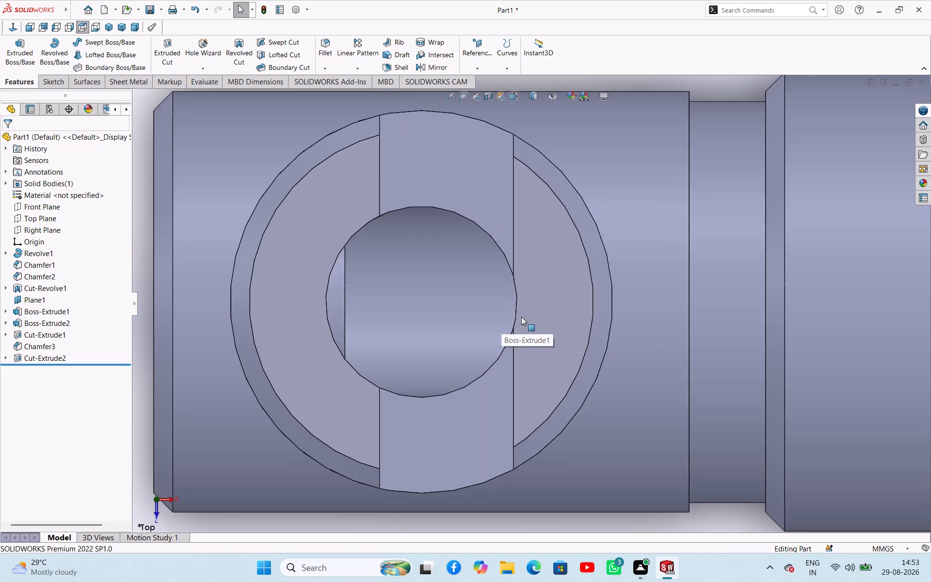
{"action": "scroll", "coordinate": [521, 317], "scroll_direction": "down", "scroll_amount": 20}
{"action": "scroll", "coordinate": [517, 317], "scroll_direction": "down", "scroll_amount": 6}
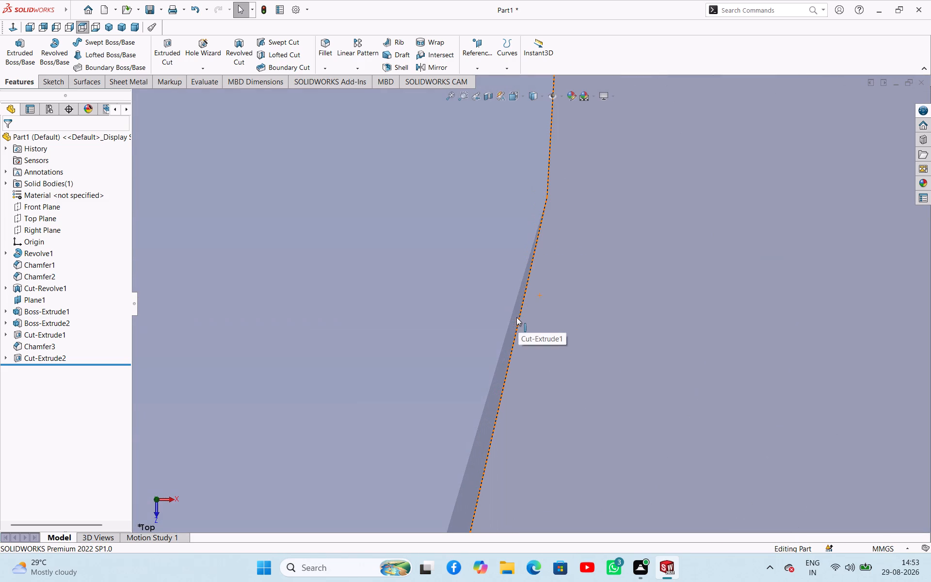
{"action": "scroll", "coordinate": [519, 318], "scroll_direction": "down", "scroll_amount": 12}
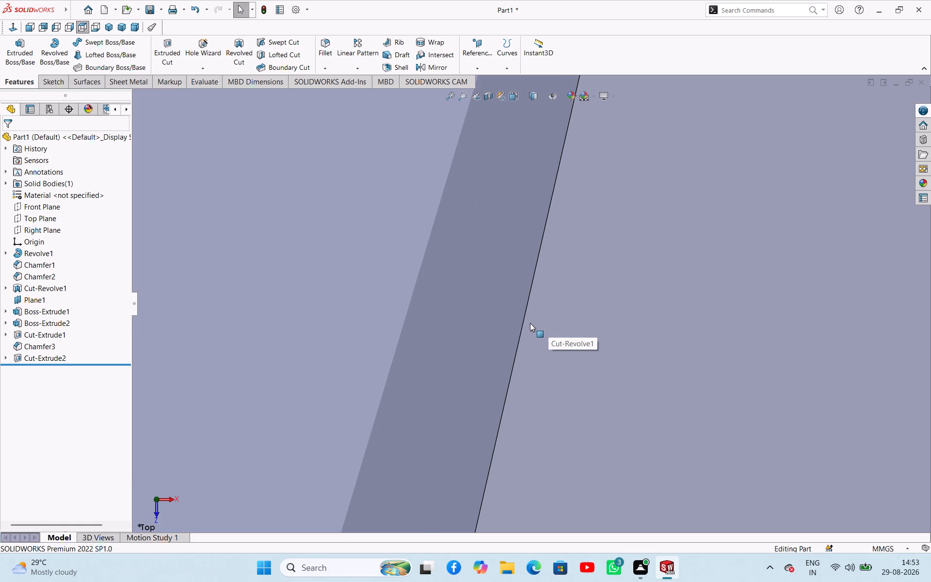
{"action": "scroll", "coordinate": [522, 320], "scroll_direction": "down", "scroll_amount": 19}
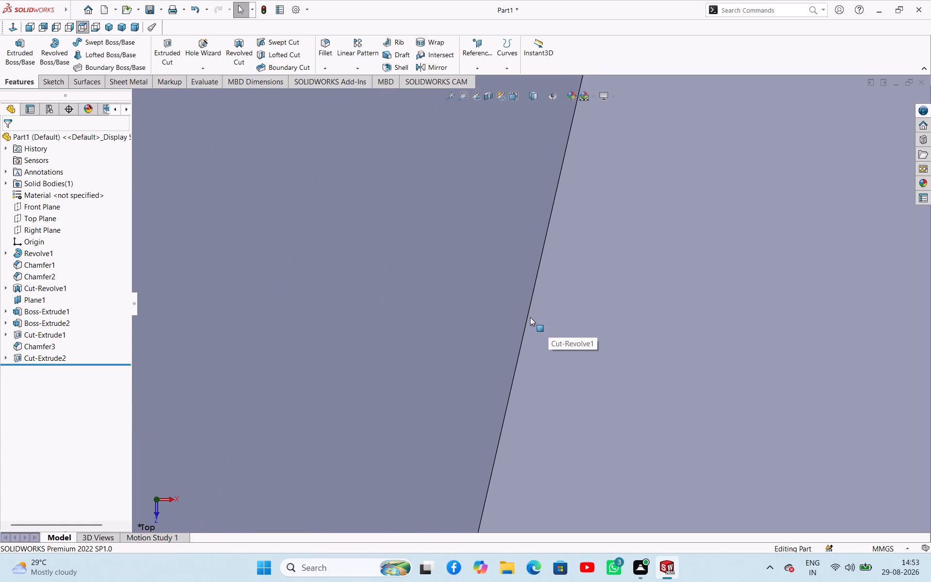
{"action": "scroll", "coordinate": [526, 317], "scroll_direction": "down", "scroll_amount": 17}
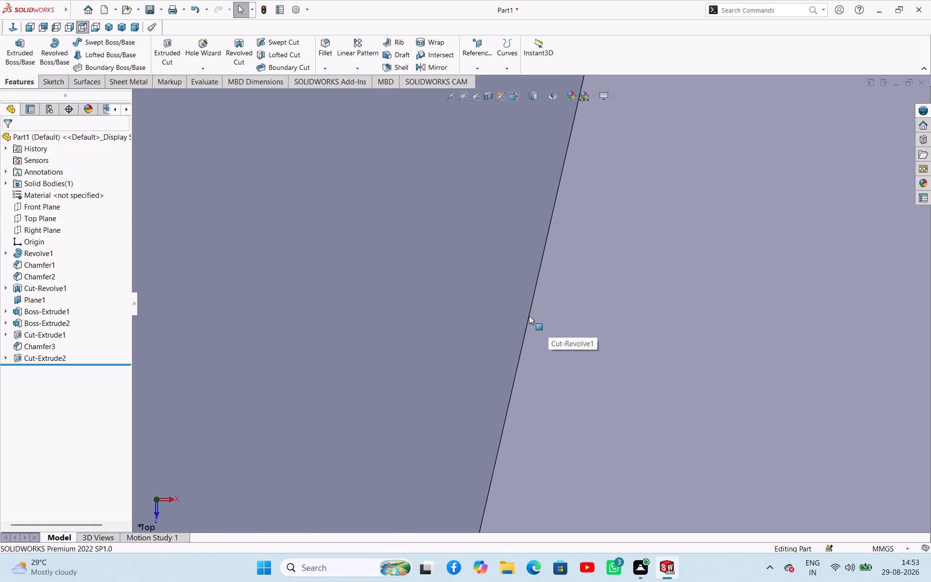
{"action": "scroll", "coordinate": [529, 316], "scroll_direction": "down", "scroll_amount": 19}
{"action": "scroll", "coordinate": [529, 316], "scroll_direction": "down", "scroll_amount": 15}
{"action": "scroll", "coordinate": [529, 316], "scroll_direction": "up", "scroll_amount": 15}
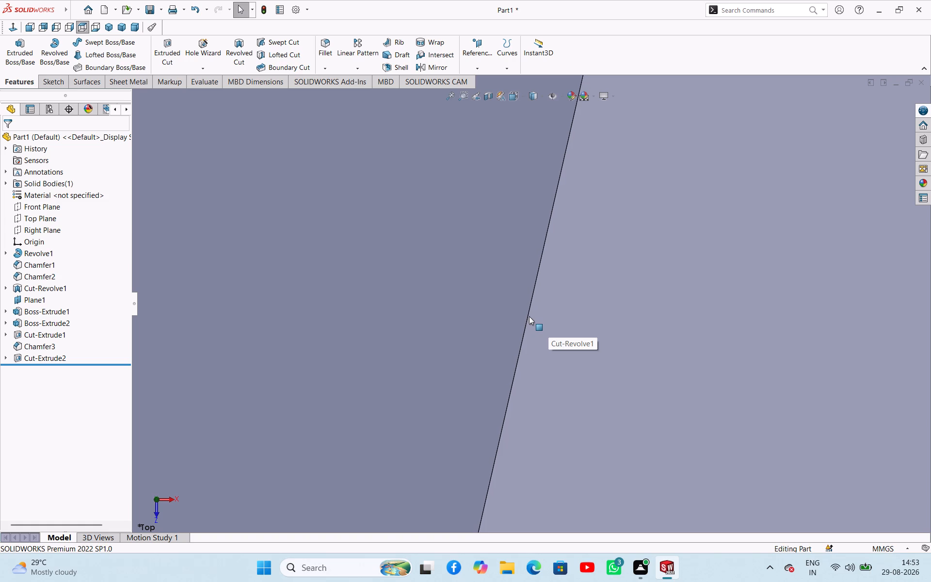
{"action": "scroll", "coordinate": [529, 316], "scroll_direction": "up", "scroll_amount": 13}
{"action": "scroll", "coordinate": [527, 316], "scroll_direction": "up", "scroll_amount": 13}
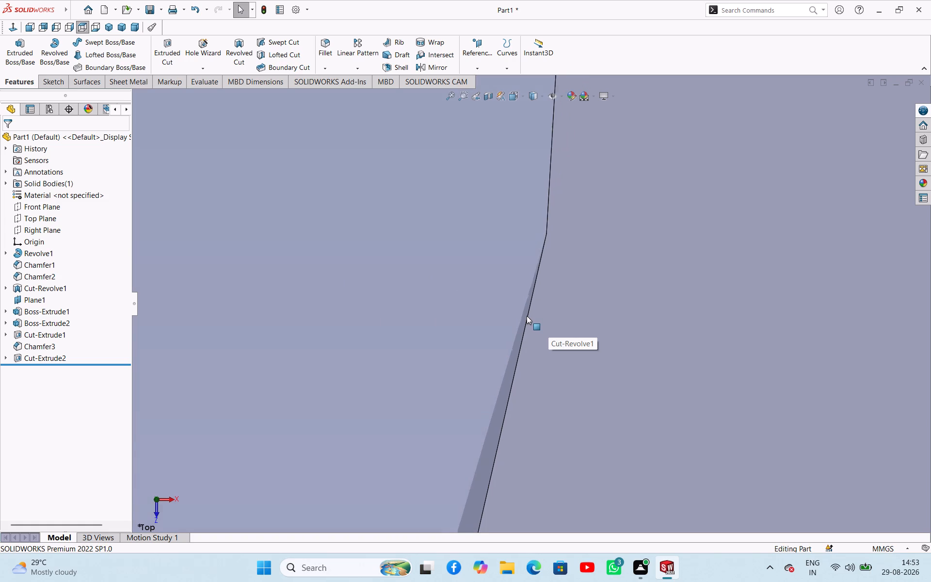
{"action": "scroll", "coordinate": [527, 316], "scroll_direction": "up", "scroll_amount": 19}
{"action": "scroll", "coordinate": [527, 316], "scroll_direction": "up", "scroll_amount": 2}
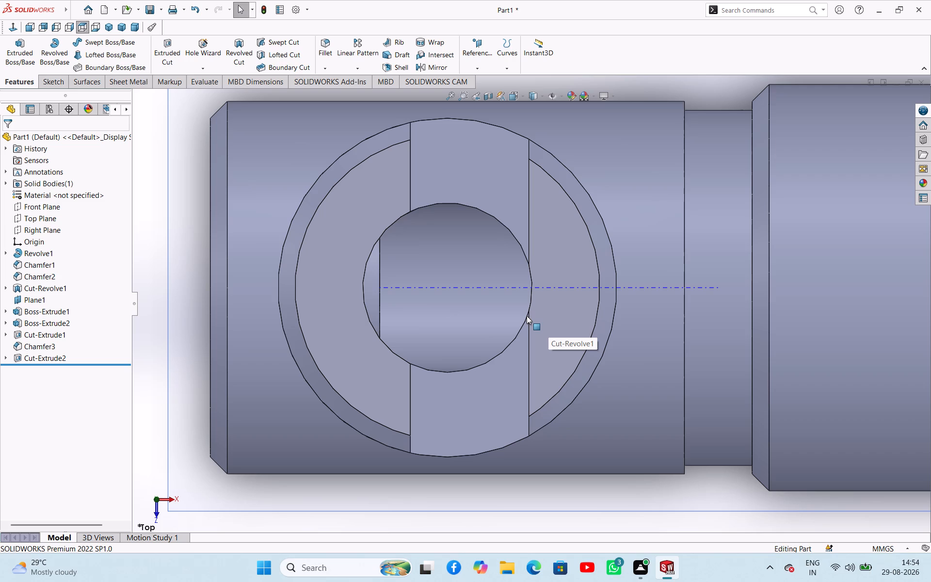
Inspect the corner where the slot's straight wall meets the boss's bore edge, checking the sliver of bore surface beside it.
{"action": "scroll", "coordinate": [527, 316], "scroll_direction": "down", "scroll_amount": 3}
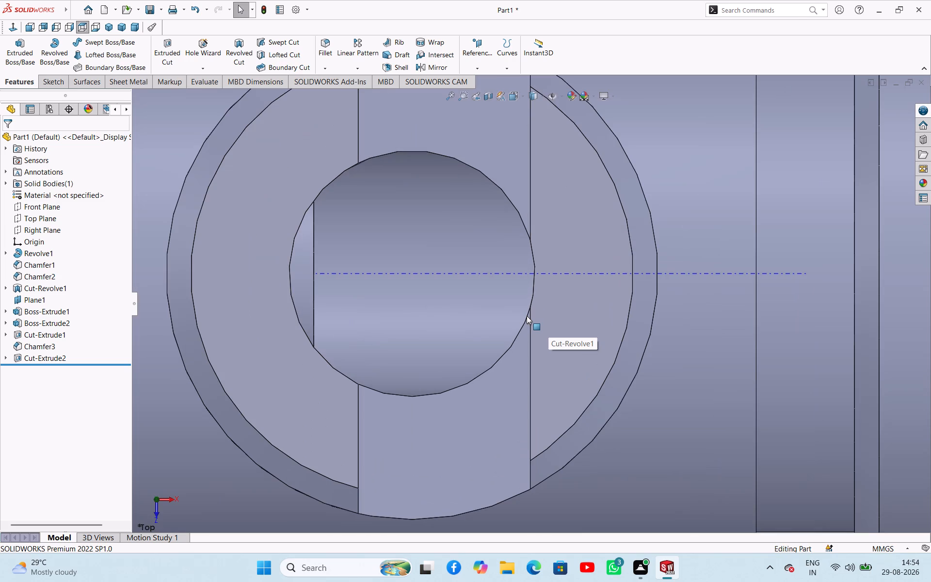
{"action": "scroll", "coordinate": [527, 316], "scroll_direction": "down", "scroll_amount": 6}
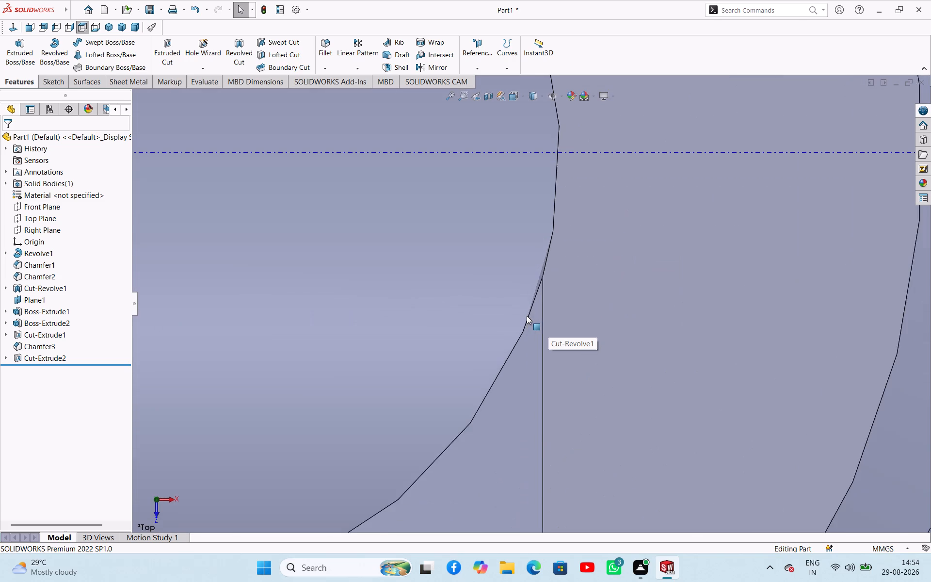
{"action": "scroll", "coordinate": [527, 316], "scroll_direction": "down", "scroll_amount": 5}
{"action": "scroll", "coordinate": [527, 316], "scroll_direction": "up", "scroll_amount": 3}
{"action": "scroll", "coordinate": [527, 316], "scroll_direction": "down", "scroll_amount": 6}
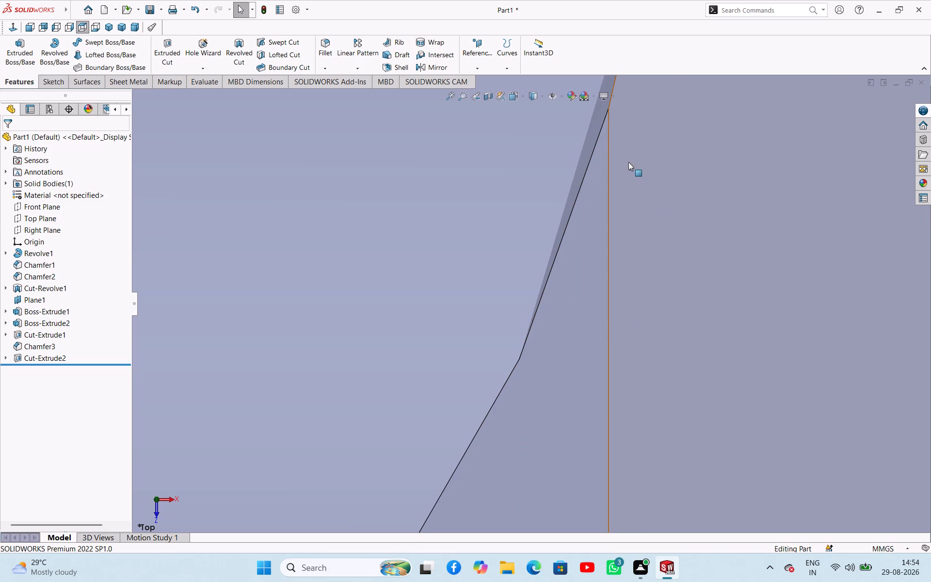
{"action": "scroll", "coordinate": [611, 113], "scroll_direction": "up", "scroll_amount": 5}
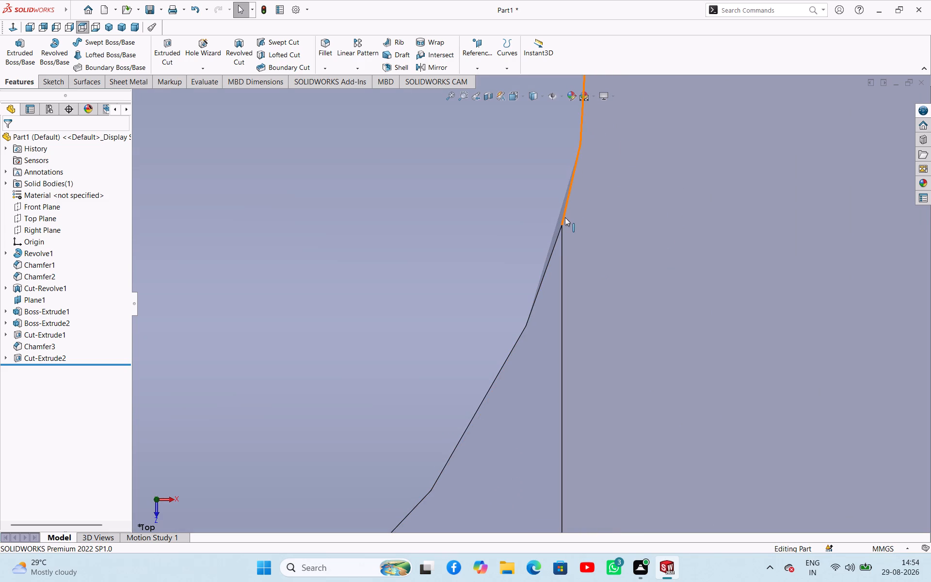
{"action": "scroll", "coordinate": [565, 218], "scroll_direction": "down", "scroll_amount": 6}
{"action": "scroll", "coordinate": [545, 270], "scroll_direction": "down", "scroll_amount": 6}
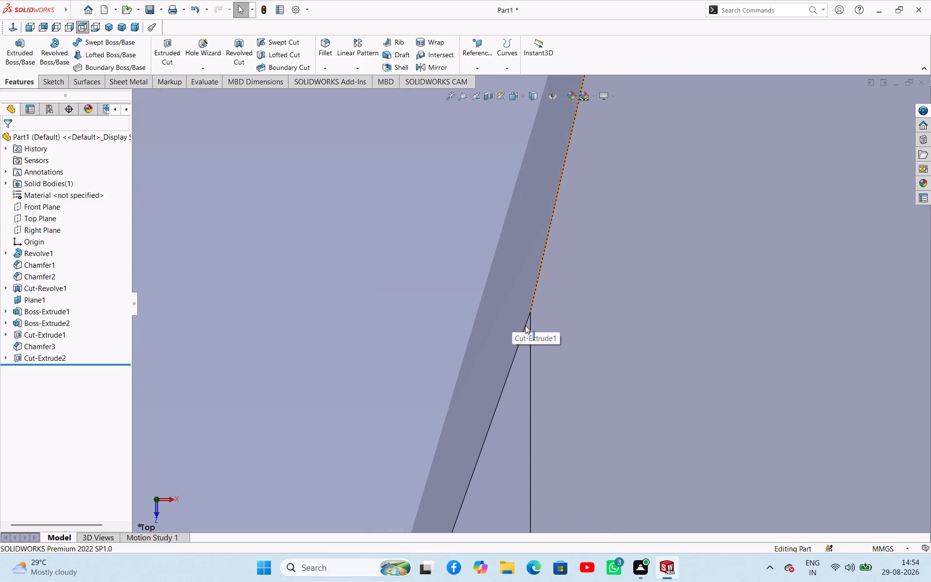
Examine at maximum magnification the point where the slot's straight wall meets the boss's bore edge in the Top view.
{"action": "scroll", "coordinate": [523, 320], "scroll_direction": "down", "scroll_amount": 7}
{"action": "scroll", "coordinate": [553, 282], "scroll_direction": "down", "scroll_amount": 7}
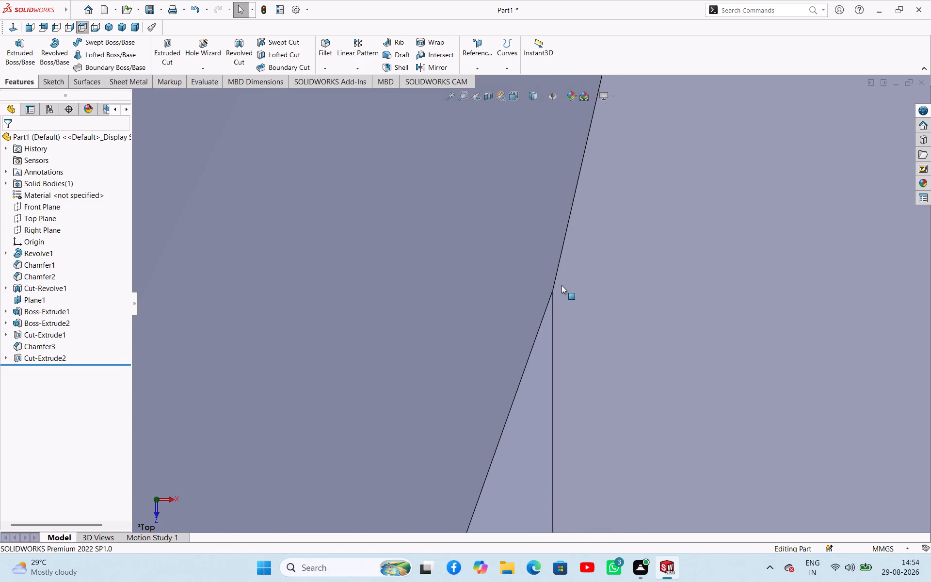
{"action": "scroll", "coordinate": [558, 288], "scroll_direction": "down", "scroll_amount": 13}
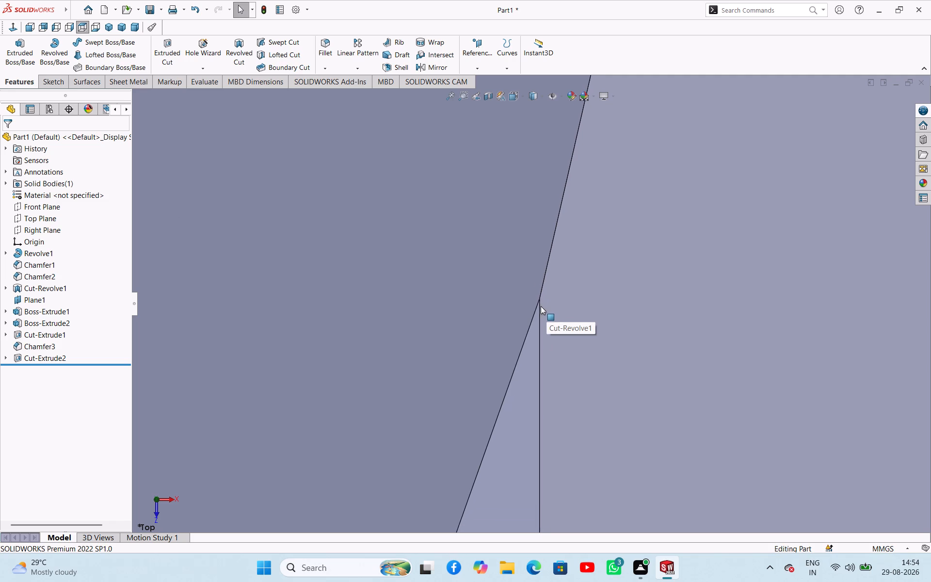
{"action": "scroll", "coordinate": [541, 306], "scroll_direction": "down", "scroll_amount": 20}
{"action": "scroll", "coordinate": [538, 274], "scroll_direction": "down", "scroll_amount": 6}
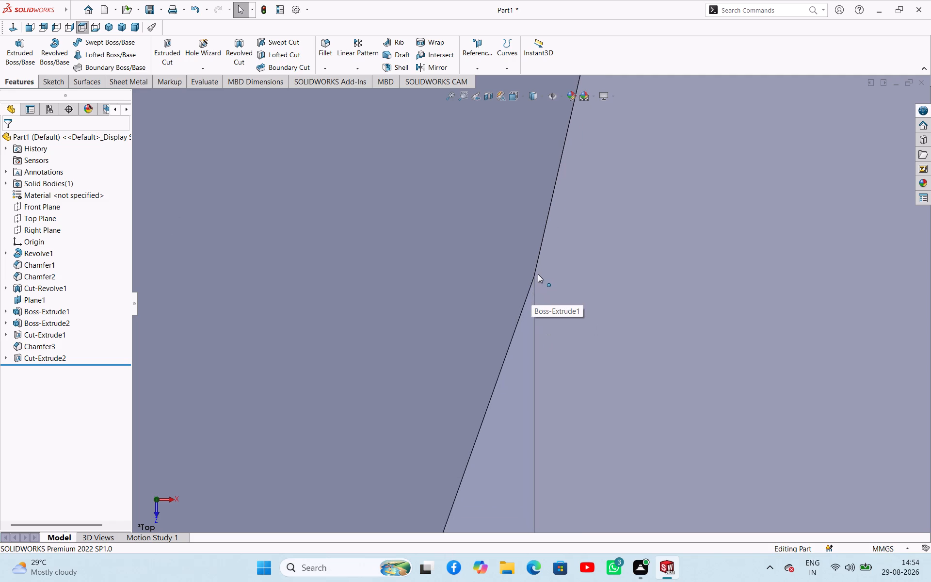
{"action": "scroll", "coordinate": [535, 274], "scroll_direction": "down", "scroll_amount": 16}
{"action": "scroll", "coordinate": [530, 276], "scroll_direction": "down", "scroll_amount": 17}
Review the side boss's slot, bore and chamfered rim in the Top view, both up close and against the whole part.
{"action": "scroll", "coordinate": [530, 277], "scroll_direction": "up", "scroll_amount": 5}
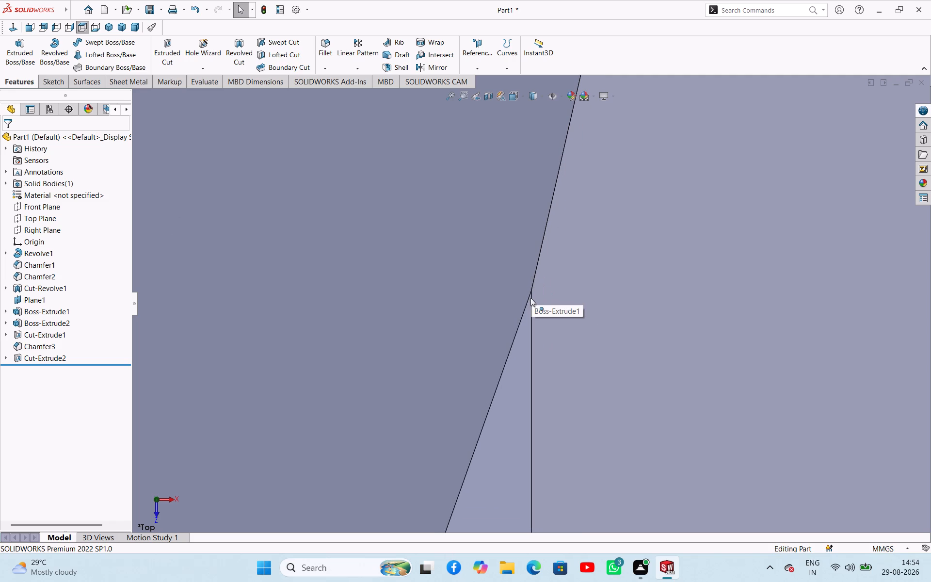
{"action": "scroll", "coordinate": [530, 298], "scroll_direction": "up", "scroll_amount": 20}
{"action": "scroll", "coordinate": [530, 298], "scroll_direction": "up", "scroll_amount": 14}
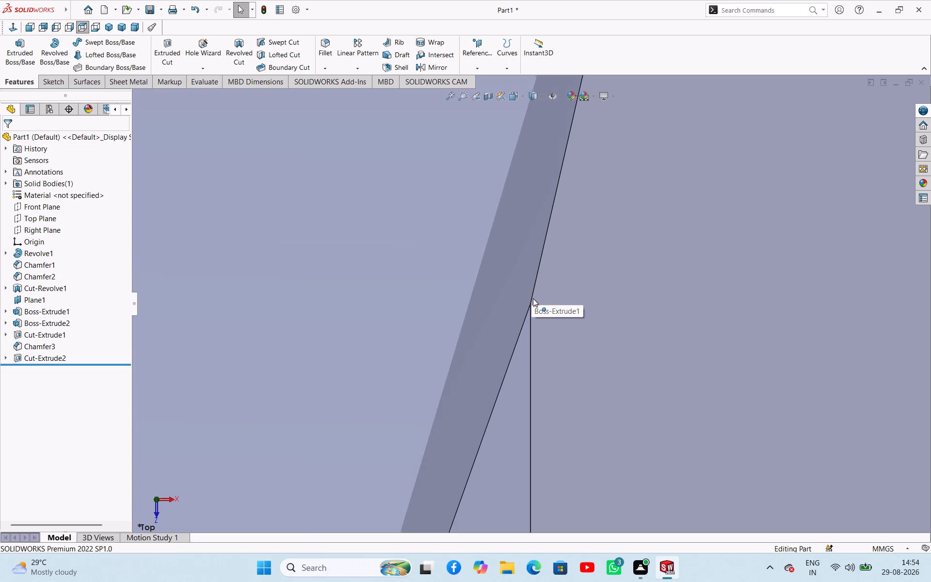
{"action": "scroll", "coordinate": [533, 298], "scroll_direction": "up", "scroll_amount": 20}
{"action": "scroll", "coordinate": [533, 298], "scroll_direction": "up", "scroll_amount": 10}
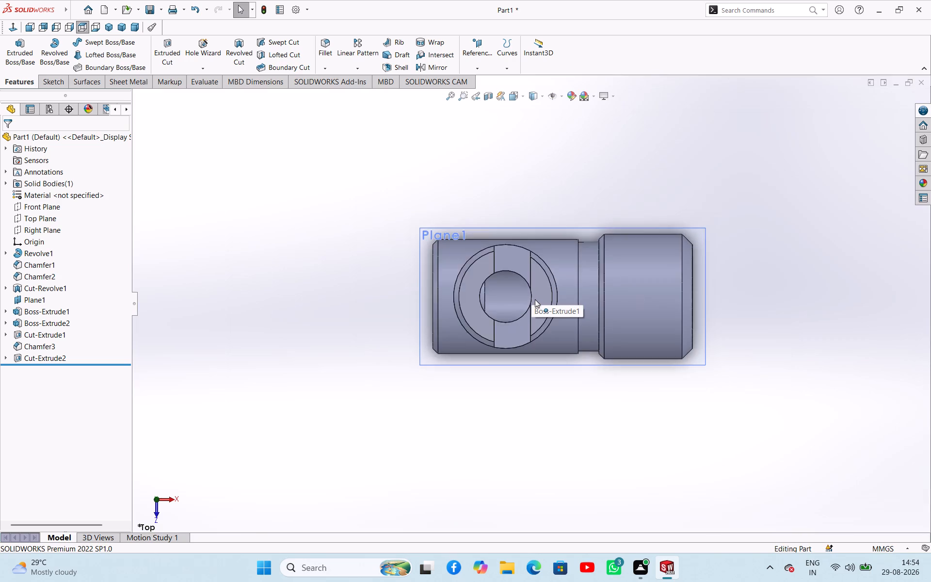
{"action": "scroll", "coordinate": [535, 299], "scroll_direction": "up", "scroll_amount": 13}
{"action": "scroll", "coordinate": [534, 299], "scroll_direction": "down", "scroll_amount": 14}
{"action": "scroll", "coordinate": [514, 354], "scroll_direction": "down", "scroll_amount": 4}
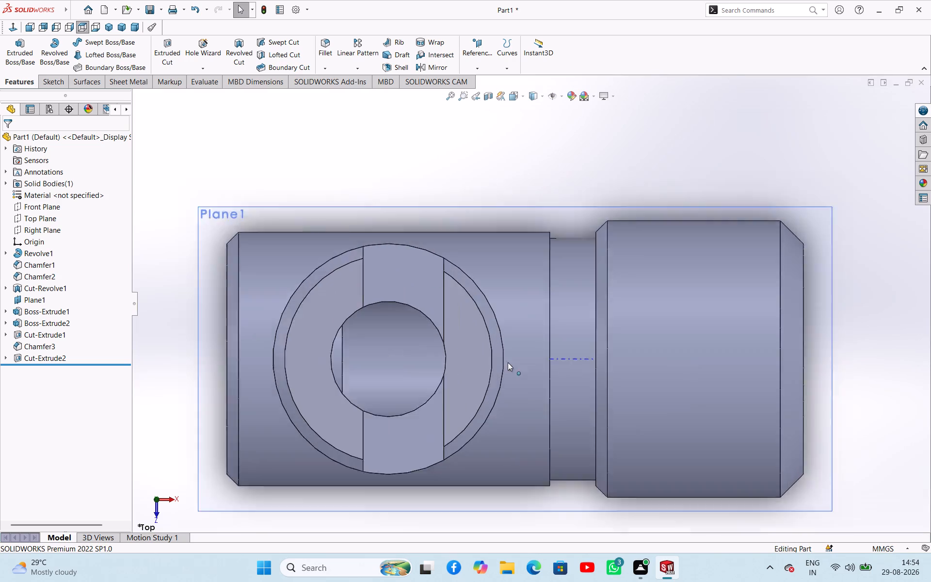
{"action": "scroll", "coordinate": [508, 362], "scroll_direction": "down", "scroll_amount": 10}
{"action": "scroll", "coordinate": [502, 368], "scroll_direction": "up", "scroll_amount": 14}
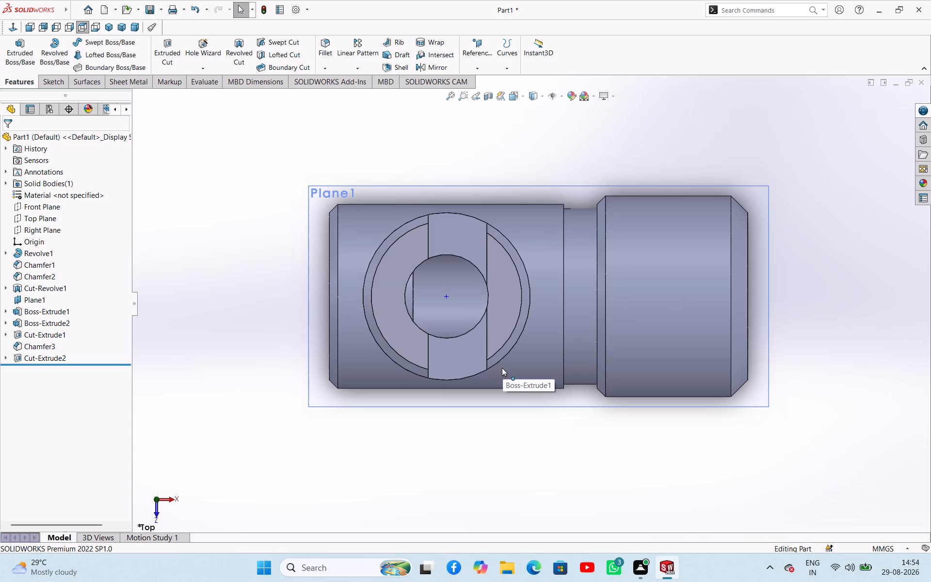
{"action": "scroll", "coordinate": [502, 368], "scroll_direction": "up", "scroll_amount": 1}
{"action": "scroll", "coordinate": [502, 368], "scroll_direction": "down", "scroll_amount": 3}
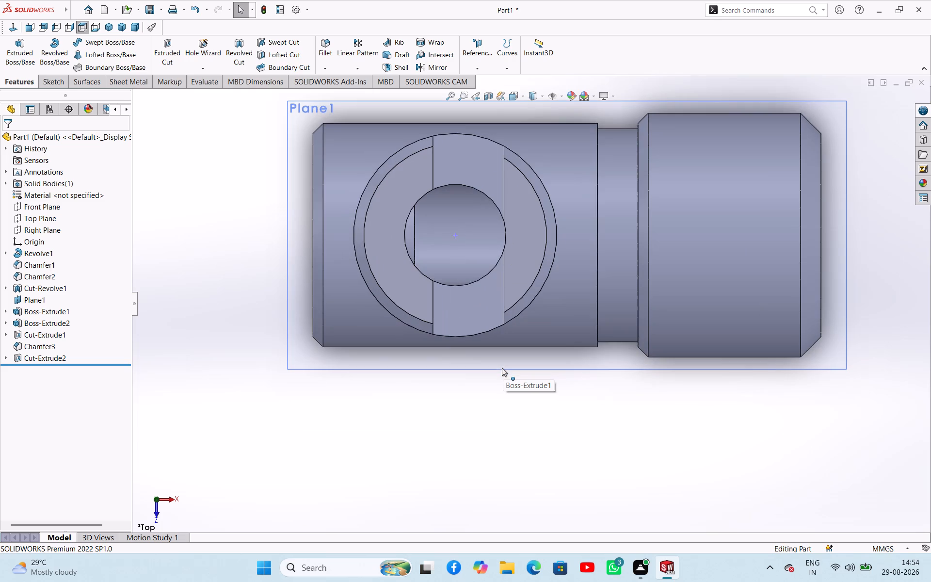
{"action": "scroll", "coordinate": [502, 368], "scroll_direction": "down", "scroll_amount": 4}
{"action": "scroll", "coordinate": [502, 368], "scroll_direction": "up", "scroll_amount": 6}
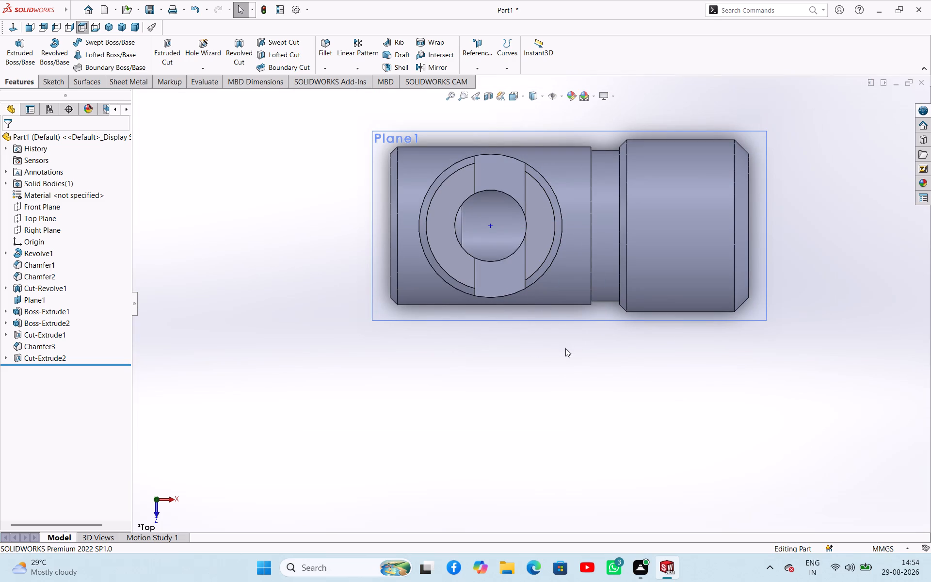
{"action": "left_click_drag", "start_coordinate": [561, 361], "coordinate": [550, 396]}
{"action": "scroll", "coordinate": [555, 372], "scroll_direction": "up", "scroll_amount": 4}
{"action": "scroll", "coordinate": [564, 306], "scroll_direction": "up", "scroll_amount": 2}
{"action": "scroll", "coordinate": [562, 299], "scroll_direction": "down", "scroll_amount": 3}
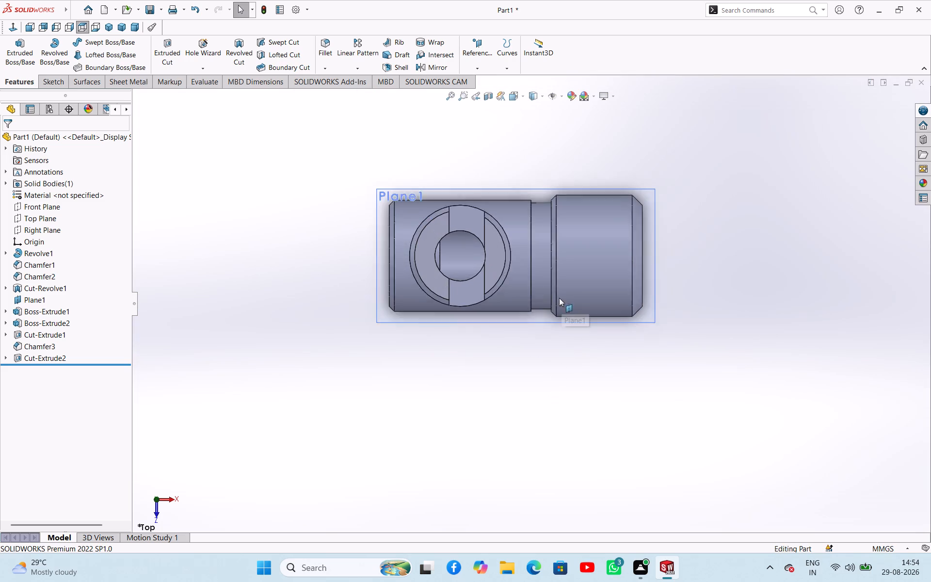
{"action": "scroll", "coordinate": [559, 298], "scroll_direction": "down", "scroll_amount": 2}
{"action": "scroll", "coordinate": [534, 263], "scroll_direction": "down", "scroll_amount": 1}
{"action": "scroll", "coordinate": [434, 214], "scroll_direction": "down", "scroll_amount": 3}
{"action": "scroll", "coordinate": [524, 259], "scroll_direction": "down", "scroll_amount": 1}
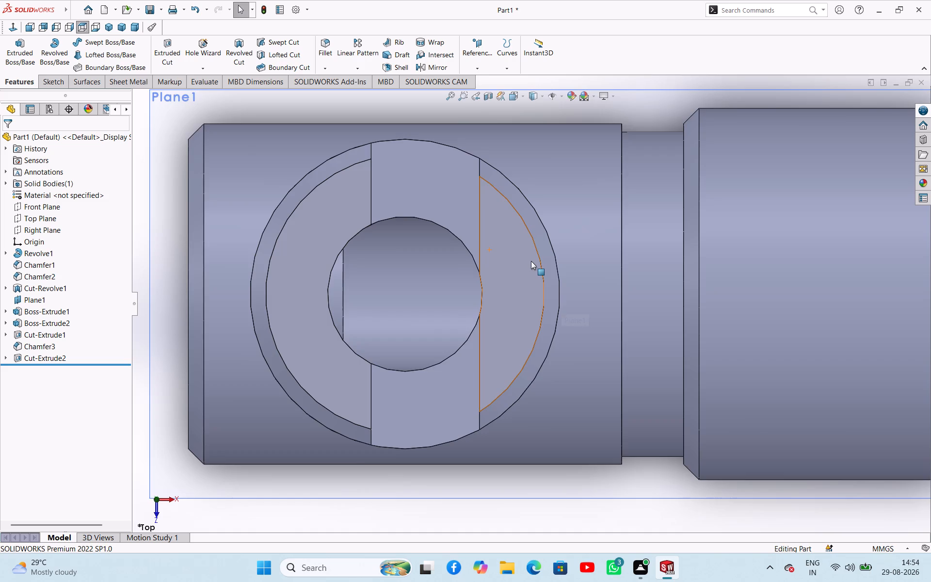
{"action": "scroll", "coordinate": [531, 261], "scroll_direction": "down", "scroll_amount": 1}
{"action": "scroll", "coordinate": [531, 261], "scroll_direction": "up", "scroll_amount": 4}
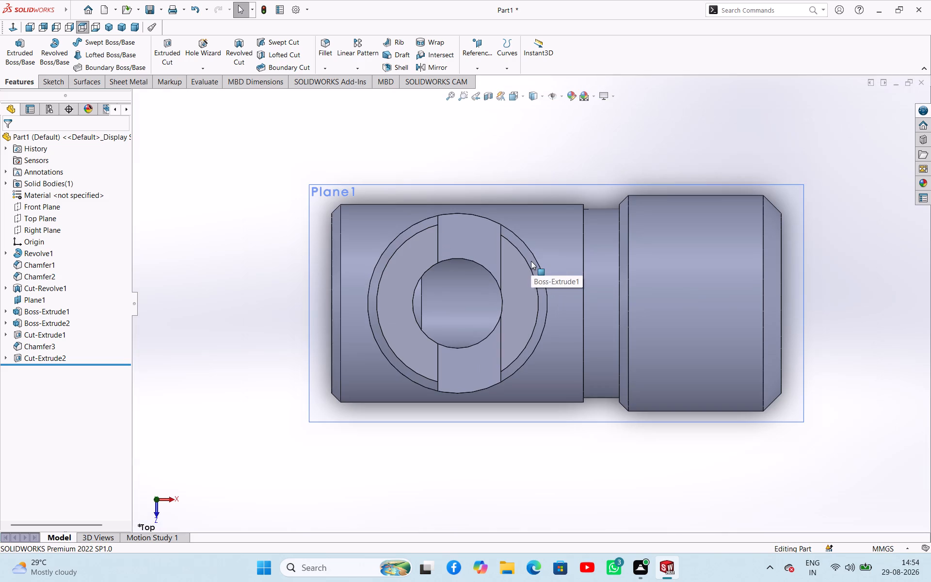
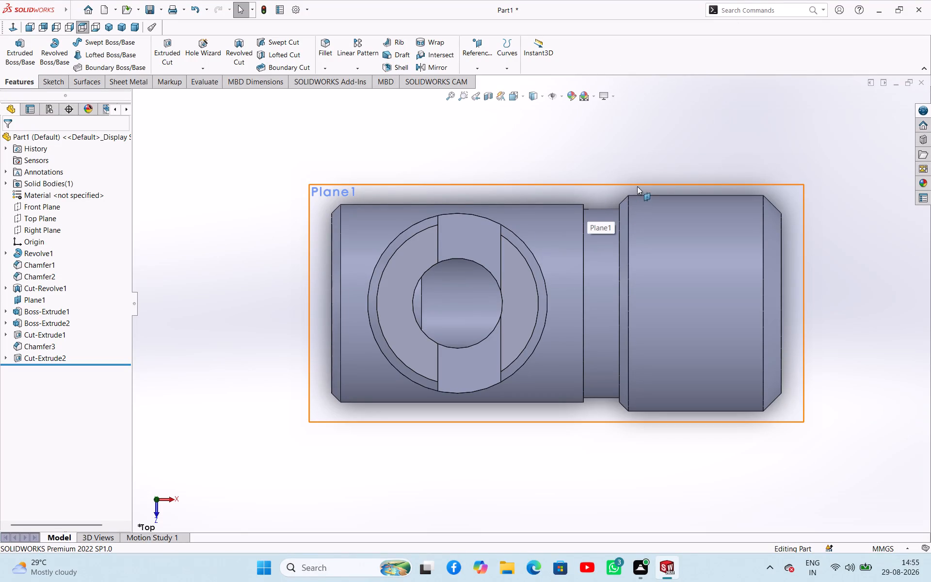
Examine closely in the Top view where the slot's straight wall crosses the side boss's bore edge, including the sliver of bore surface there.
{"action": "scroll", "coordinate": [591, 163], "scroll_direction": "down", "scroll_amount": 2}
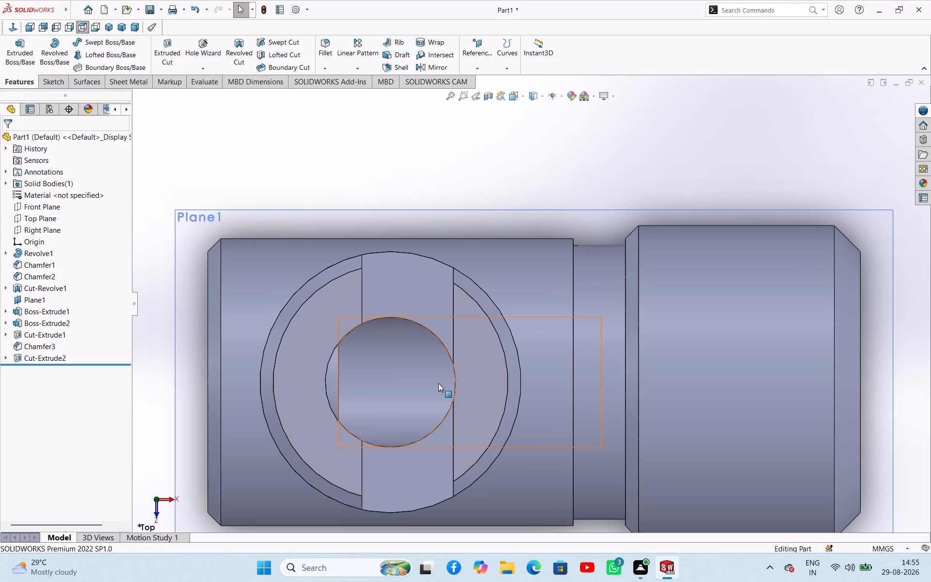
{"action": "scroll", "coordinate": [456, 362], "scroll_direction": "up", "scroll_amount": 2}
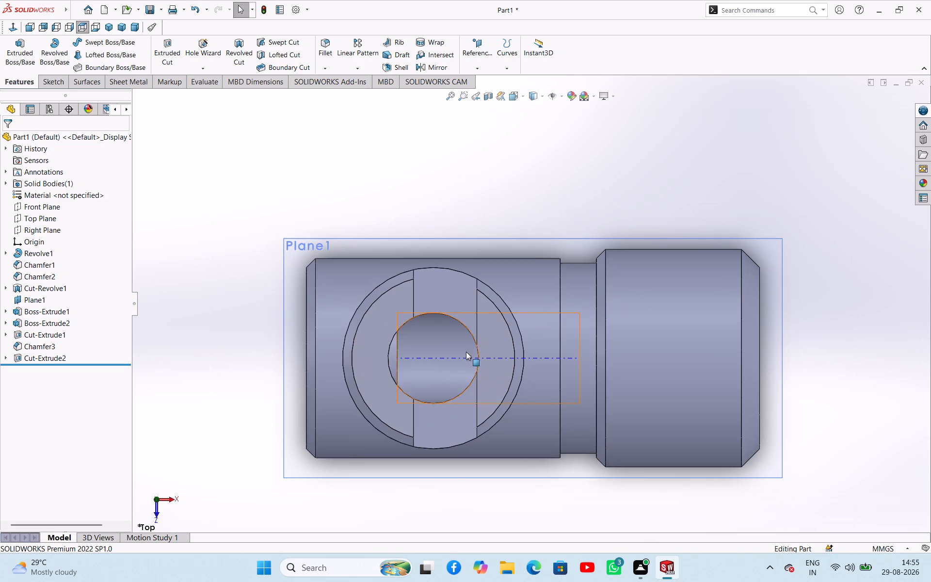
{"action": "scroll", "coordinate": [468, 347], "scroll_direction": "up", "scroll_amount": 1}
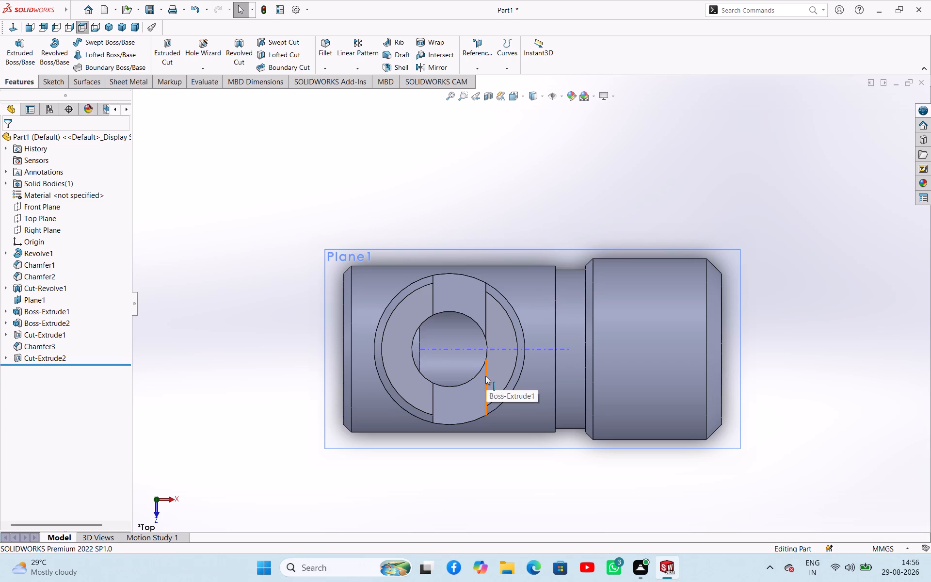
{"action": "scroll", "coordinate": [493, 348], "scroll_direction": "up", "scroll_amount": 4}
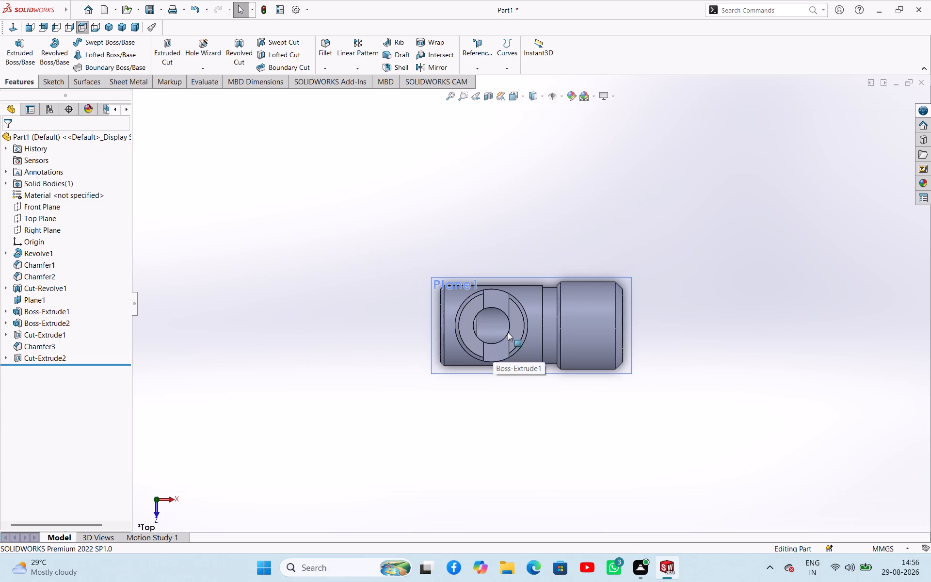
{"action": "scroll", "coordinate": [508, 323], "scroll_direction": "down", "scroll_amount": 15}
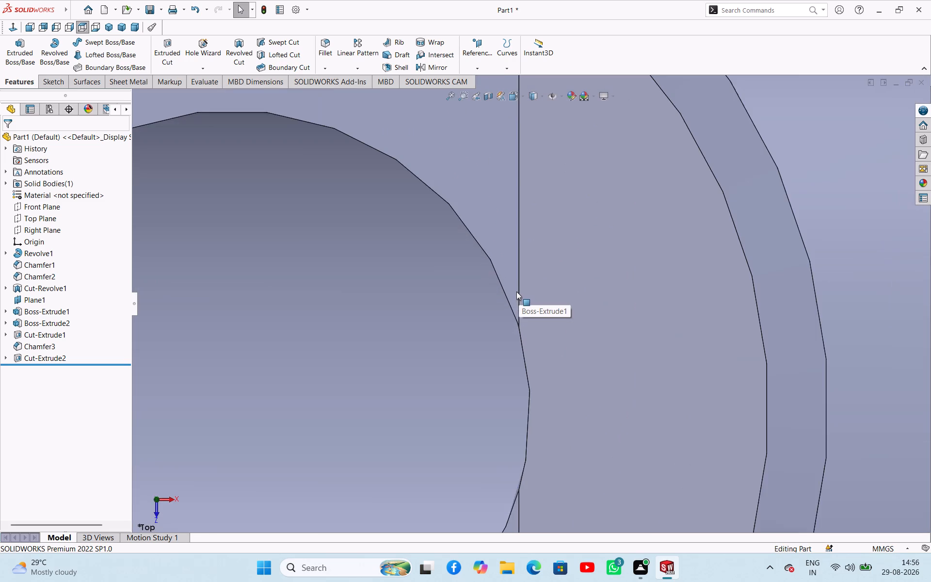
{"action": "scroll", "coordinate": [523, 322], "scroll_direction": "down", "scroll_amount": 15}
{"action": "scroll", "coordinate": [518, 330], "scroll_direction": "down", "scroll_amount": 7}
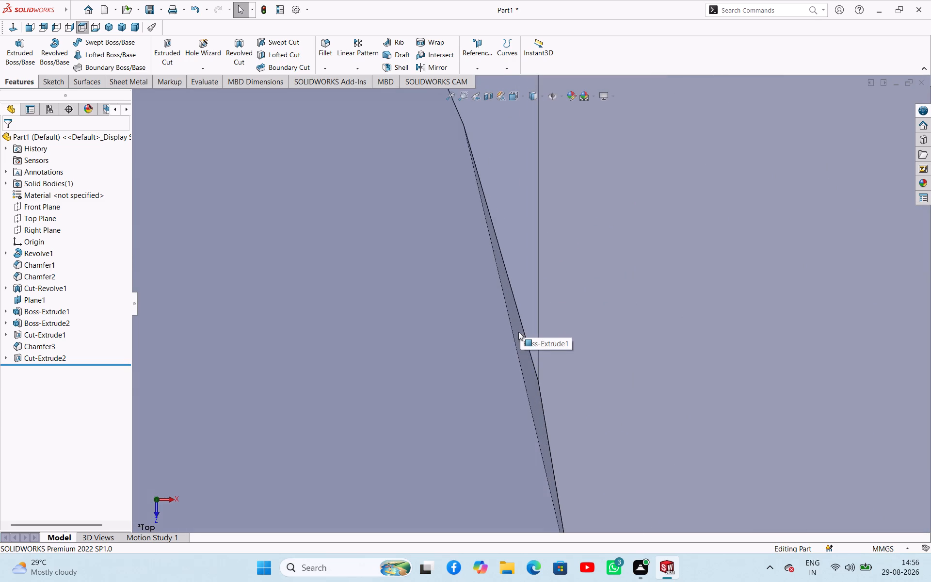
{"action": "scroll", "coordinate": [528, 350], "scroll_direction": "down", "scroll_amount": 7}
{"action": "scroll", "coordinate": [559, 390], "scroll_direction": "down", "scroll_amount": 5}
{"action": "scroll", "coordinate": [563, 394], "scroll_direction": "up", "scroll_amount": 12}
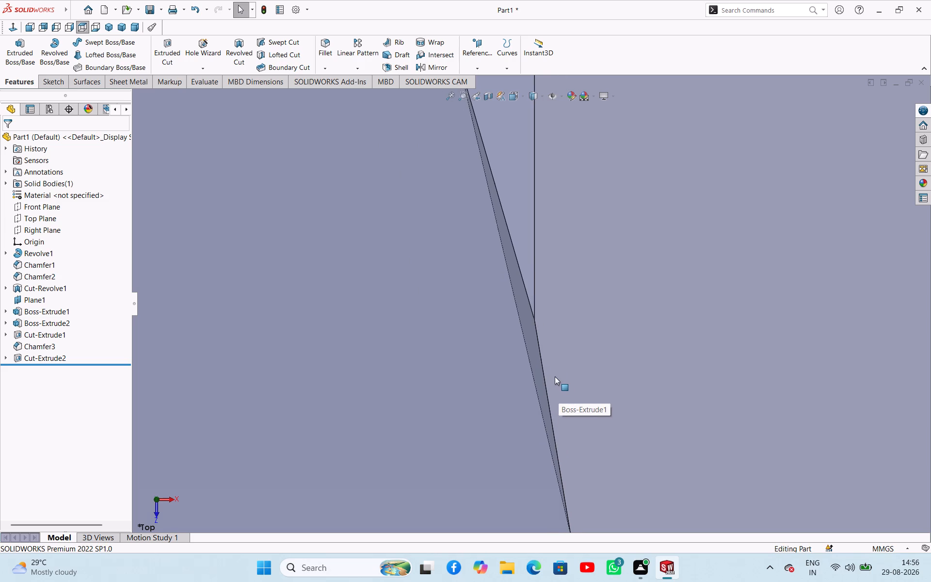
{"action": "scroll", "coordinate": [552, 366], "scroll_direction": "up", "scroll_amount": 9}
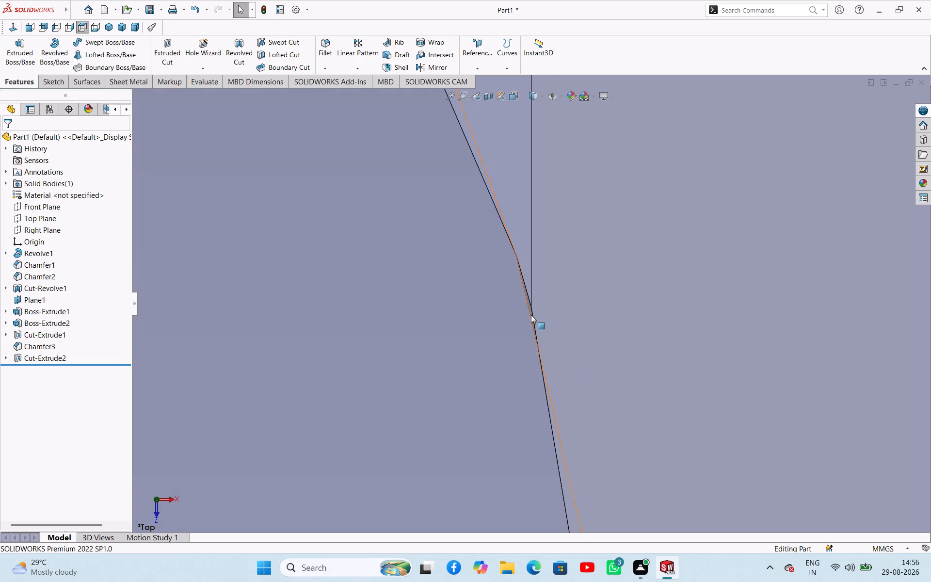
{"action": "scroll", "coordinate": [540, 310], "scroll_direction": "up", "scroll_amount": 14}
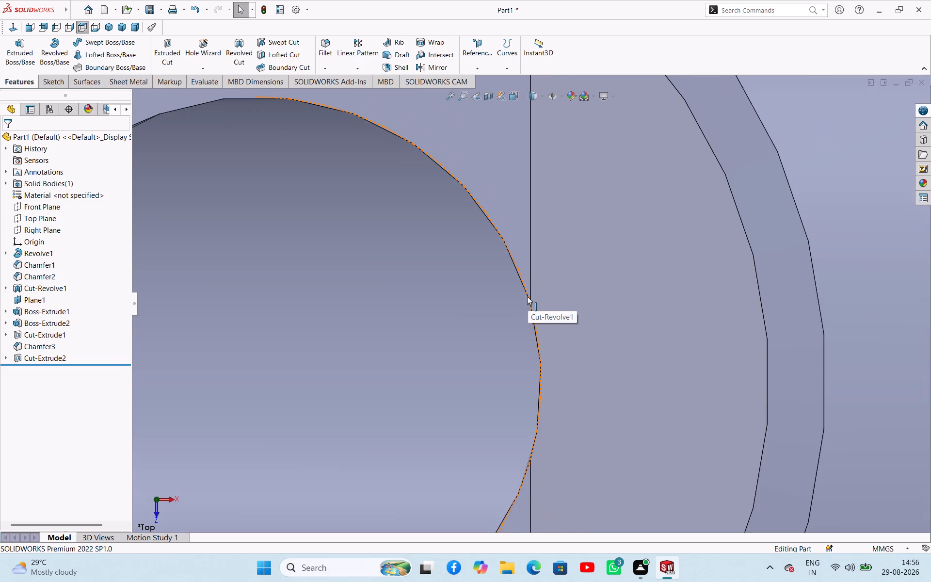
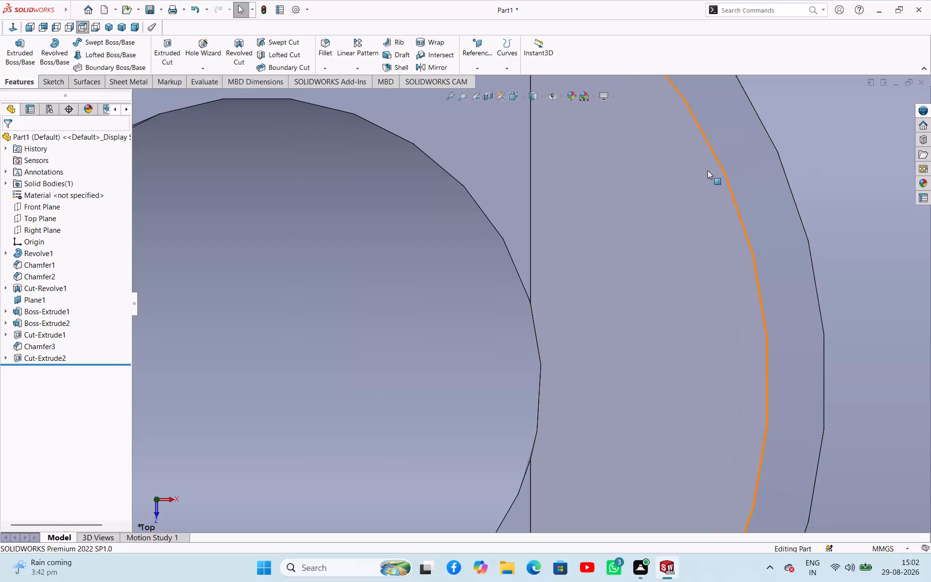
Examine the side boss's bore edge and slot wall once more, and the whole part in the Top view.
{"action": "scroll", "coordinate": [551, 167], "scroll_direction": "down", "scroll_amount": 2}
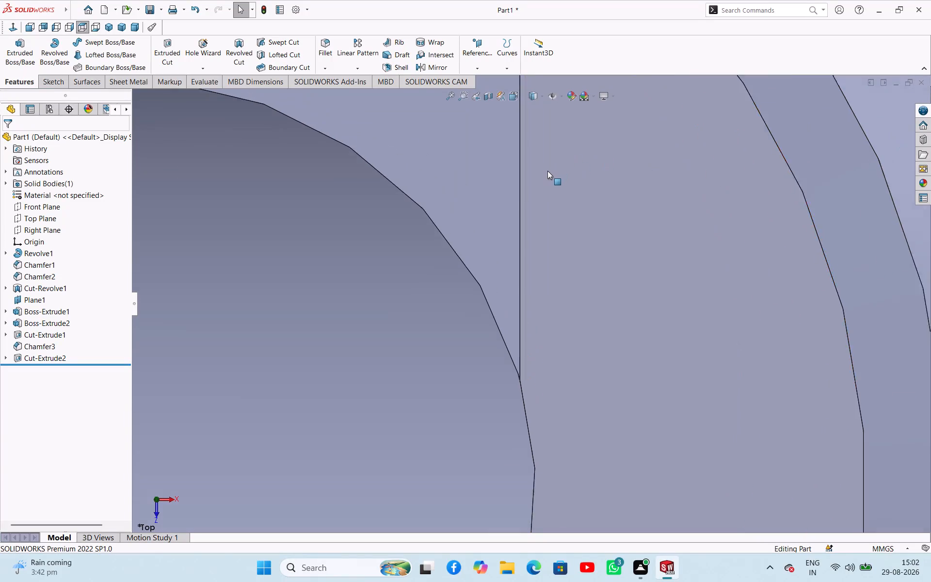
{"action": "scroll", "coordinate": [547, 171], "scroll_direction": "down", "scroll_amount": 1}
{"action": "scroll", "coordinate": [547, 171], "scroll_direction": "up", "scroll_amount": 8}
{"action": "scroll", "coordinate": [526, 225], "scroll_direction": "up", "scroll_amount": 4}
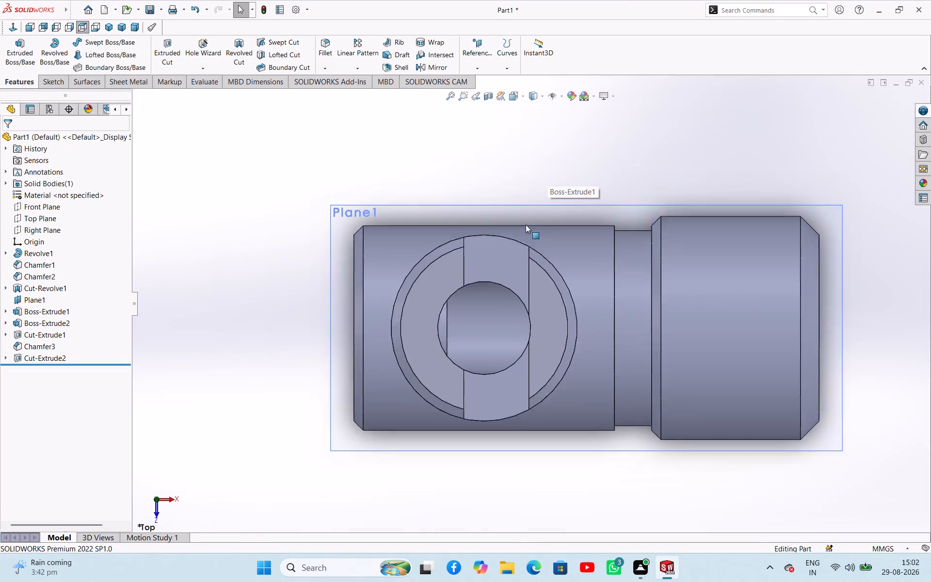
{"action": "scroll", "coordinate": [526, 225], "scroll_direction": "up", "scroll_amount": 10}
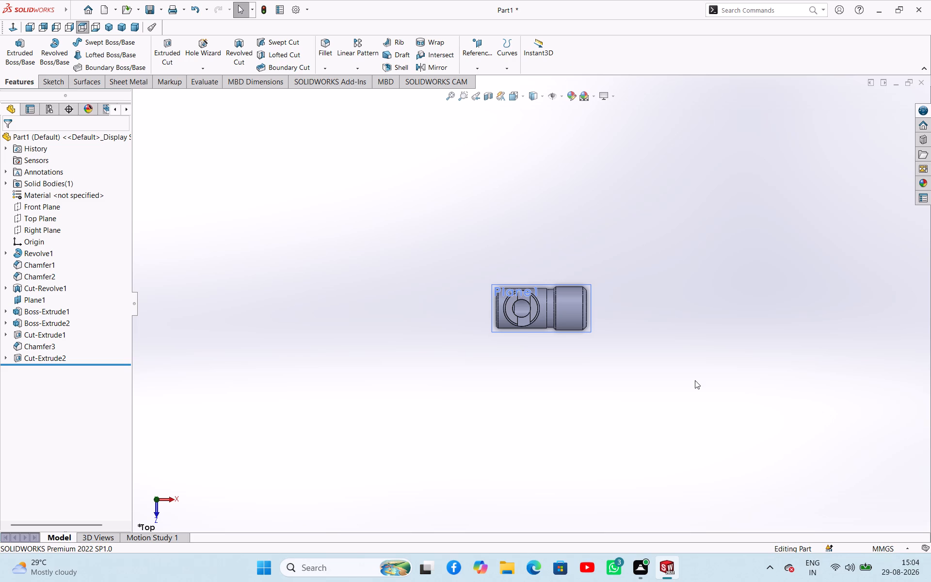
Save the part as FLANGE COUPLING in the 28-08 folder.
{"action": "key", "text": "ctrl+s"}
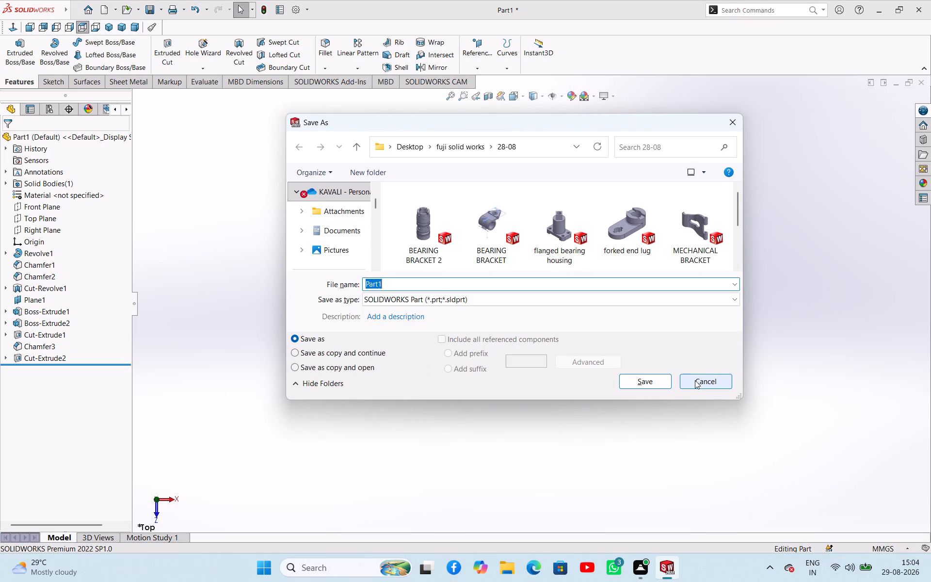
{"action": "type", "text": "FLANGE CO"}
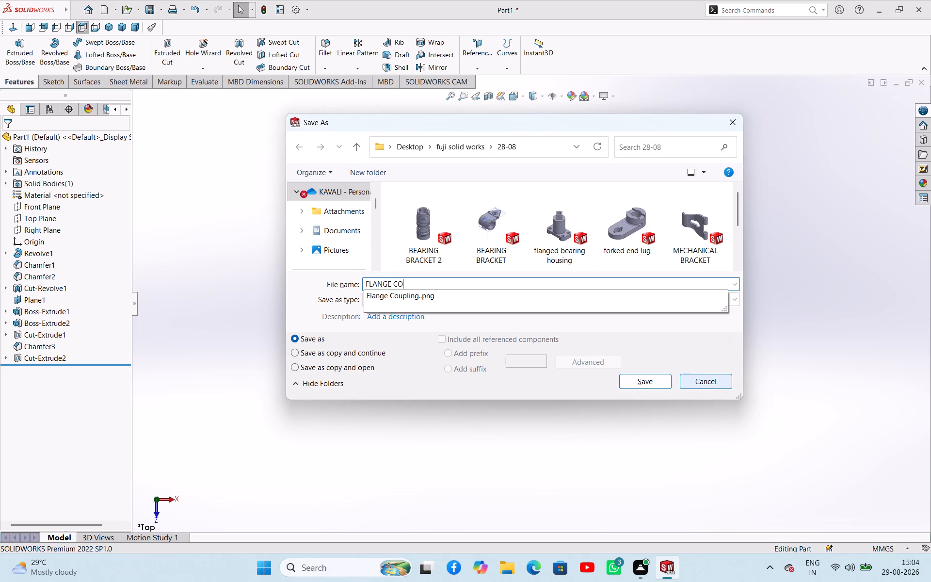
{"action": "type", "text": "UPLING"}
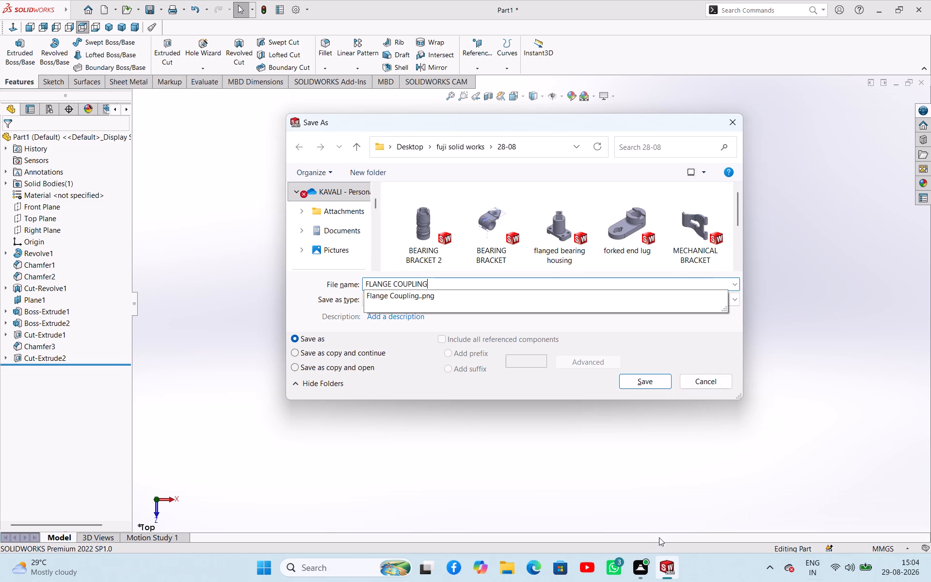
{"action": "left_click", "coordinate": [641, 387]}
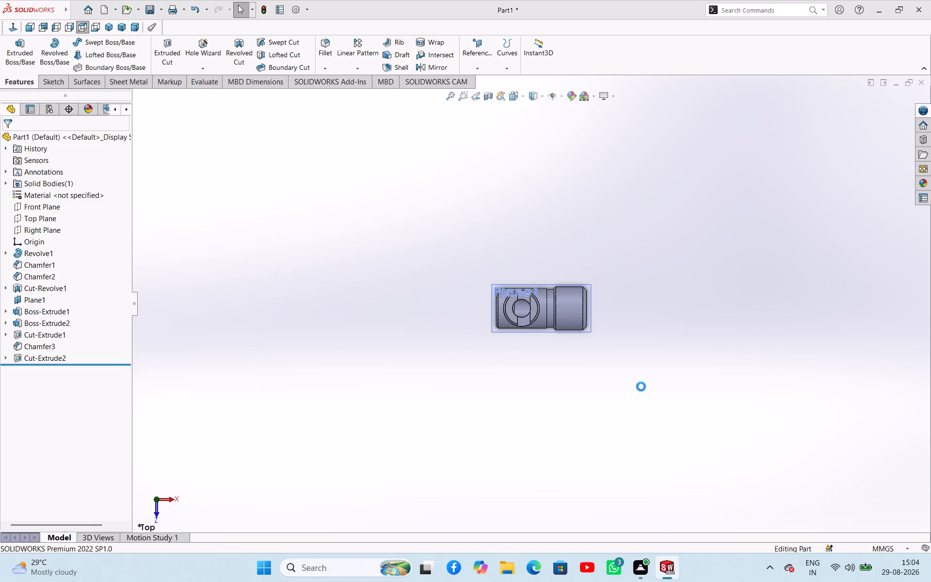
{"action": "left_click", "coordinate": [641, 387]}
Create a new drawing with the standard A2 (ISO) sheet format.
{"action": "key", "text": "ctrl+n"}
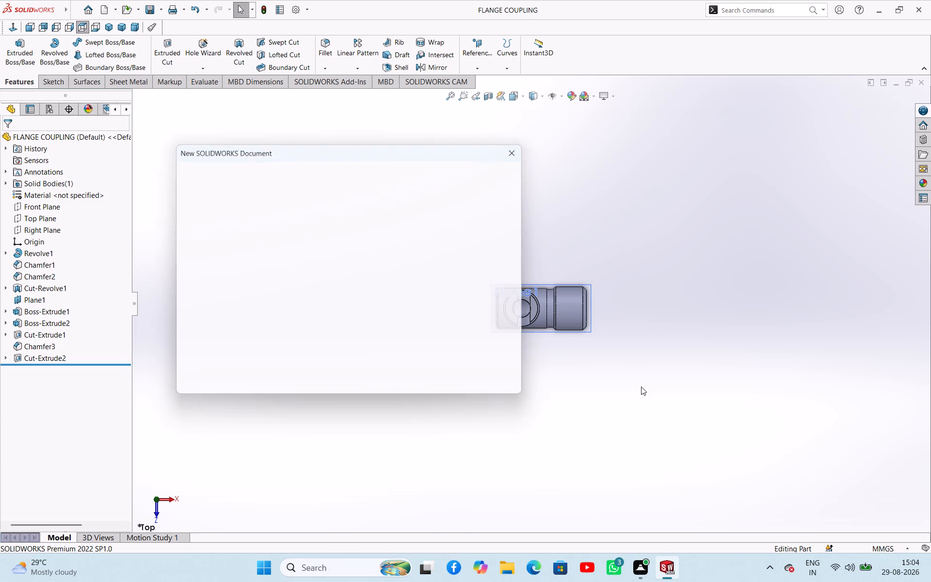
{"action": "left_click", "coordinate": [484, 235]}
{"action": "left_click", "coordinate": [394, 378]}
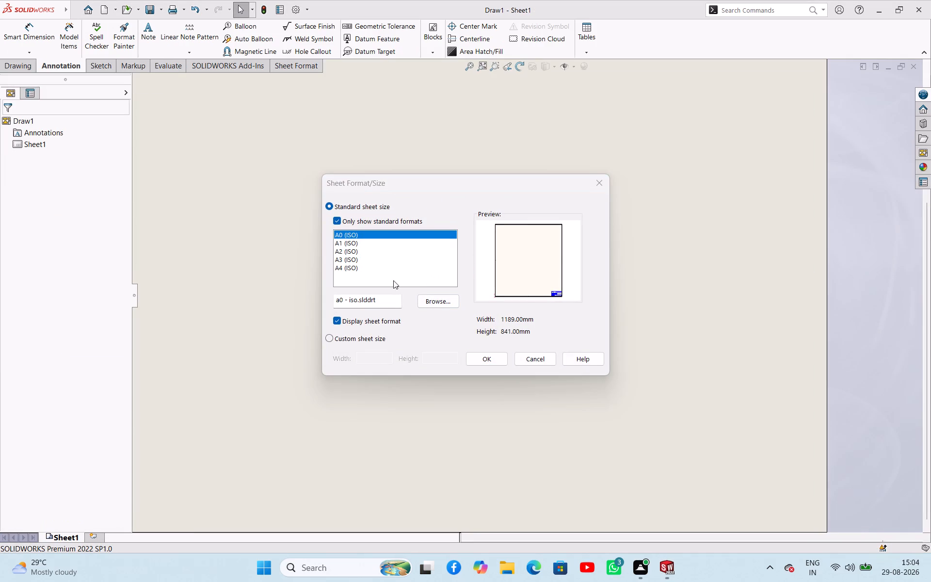
{"action": "left_click", "coordinate": [359, 253]}
{"action": "left_click", "coordinate": [474, 362]}
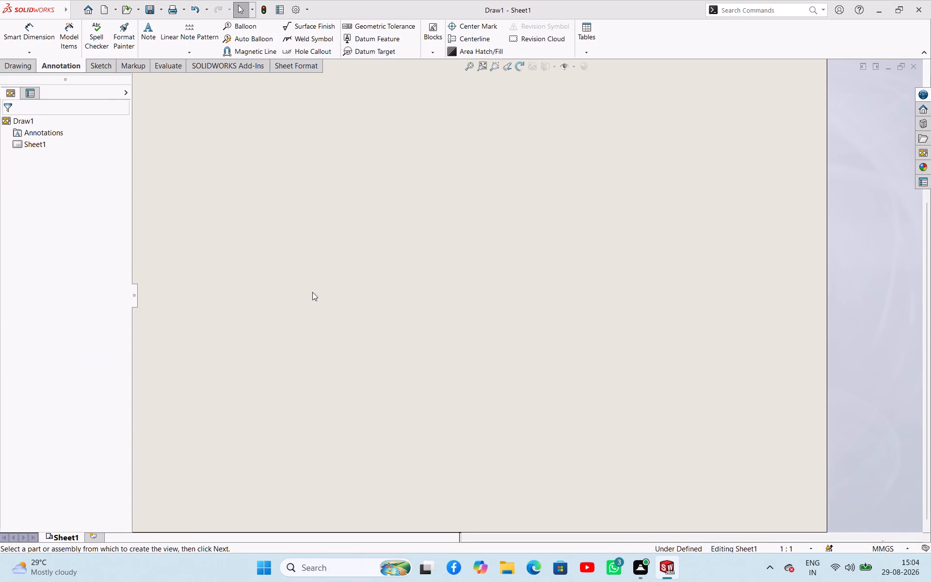
Insert an isometric model view of FLANGE COUPLING in the right half of the sheet, above the title block.
{"action": "left_click", "coordinate": [72, 287]}
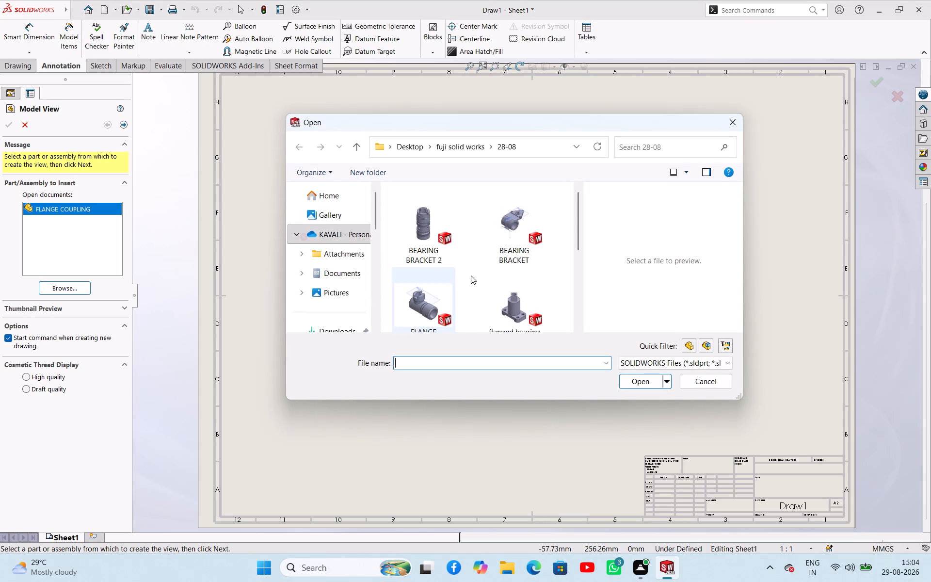
{"action": "left_click_drag", "start_coordinate": [422, 302], "coordinate": [416, 302]}
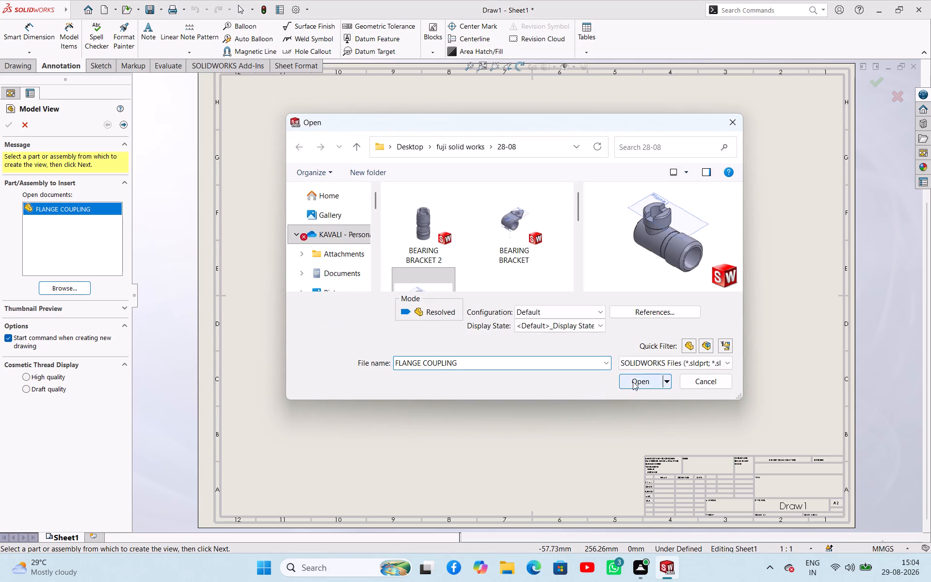
{"action": "left_click", "coordinate": [633, 382]}
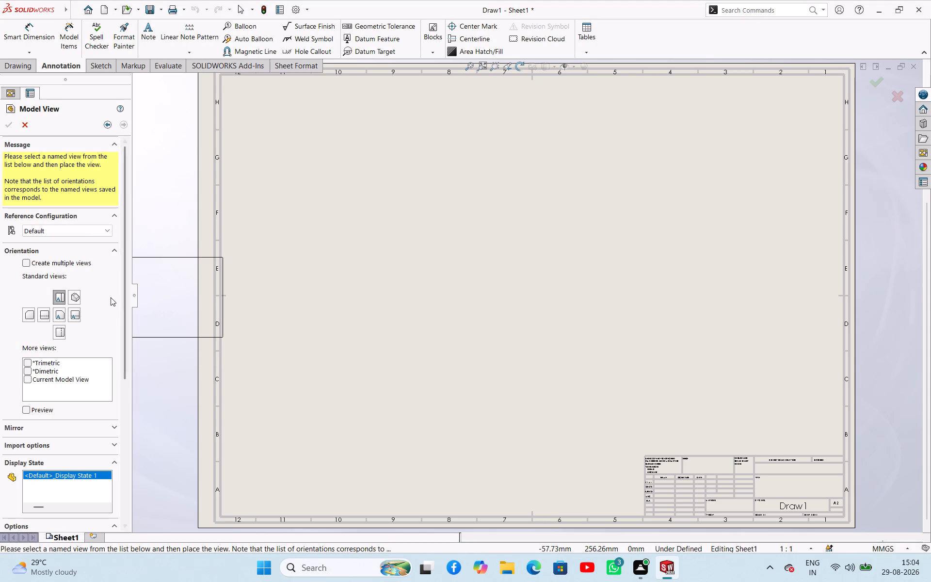
{"action": "left_click", "coordinate": [75, 298]}
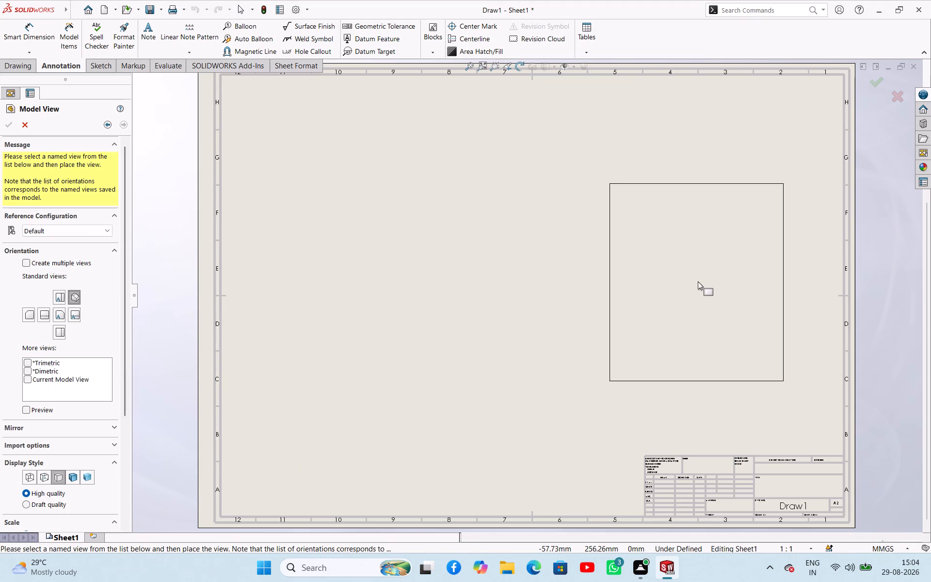
{"action": "left_click", "coordinate": [707, 285]}
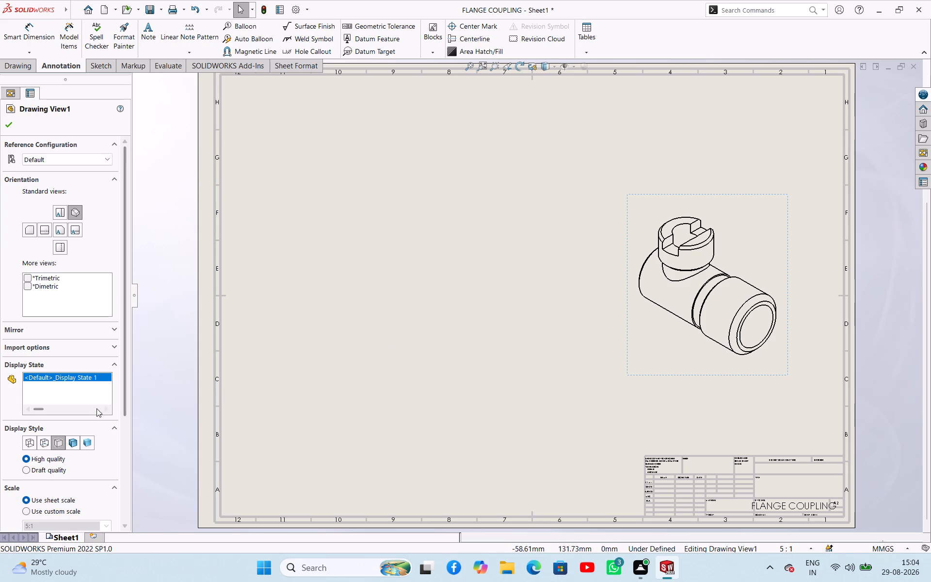
Switch the isometric view to a custom scale, trying 1:1 before settling on 5:1.
{"action": "scroll", "coordinate": [96, 409], "scroll_direction": "down", "scroll_amount": 6}
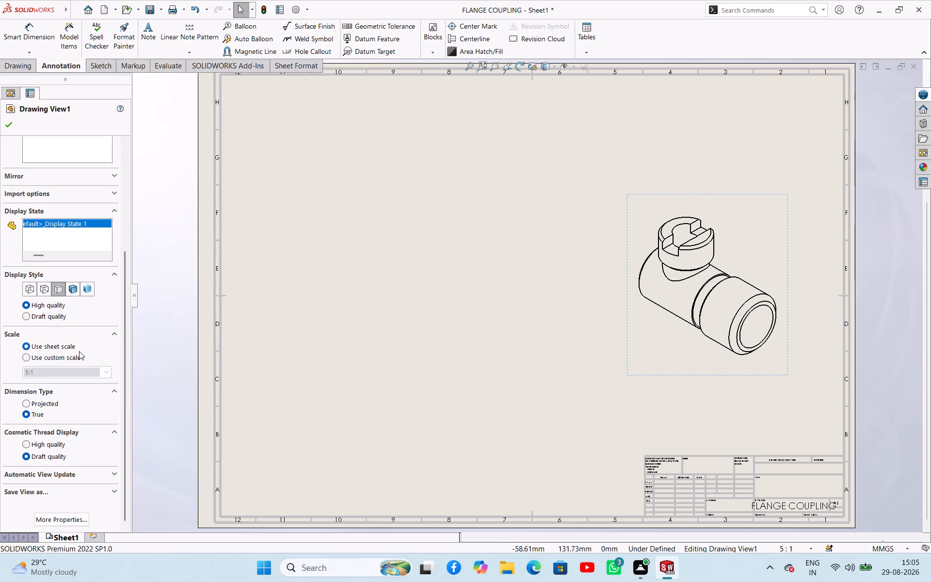
{"action": "left_click", "coordinate": [71, 354]}
{"action": "left_click", "coordinate": [105, 369]}
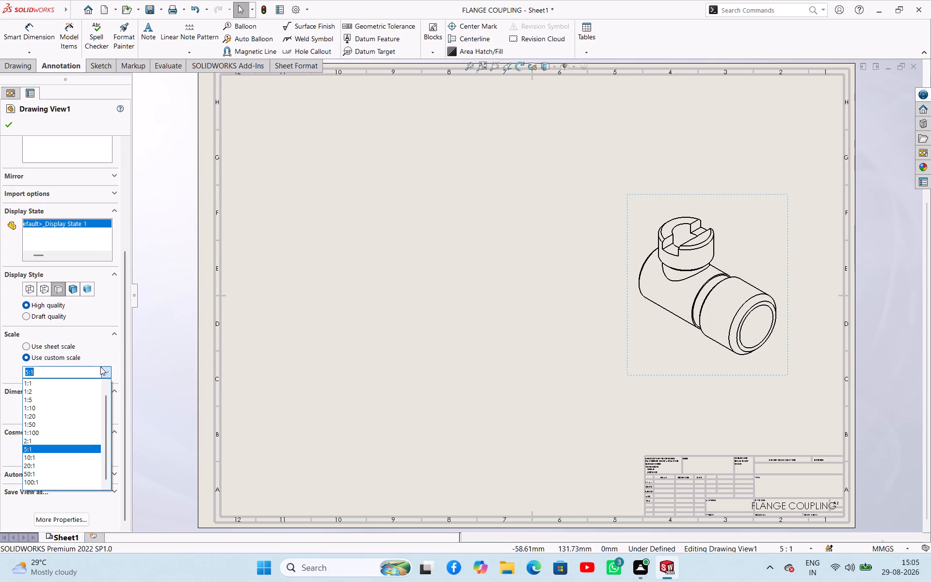
{"action": "left_click", "coordinate": [74, 383]}
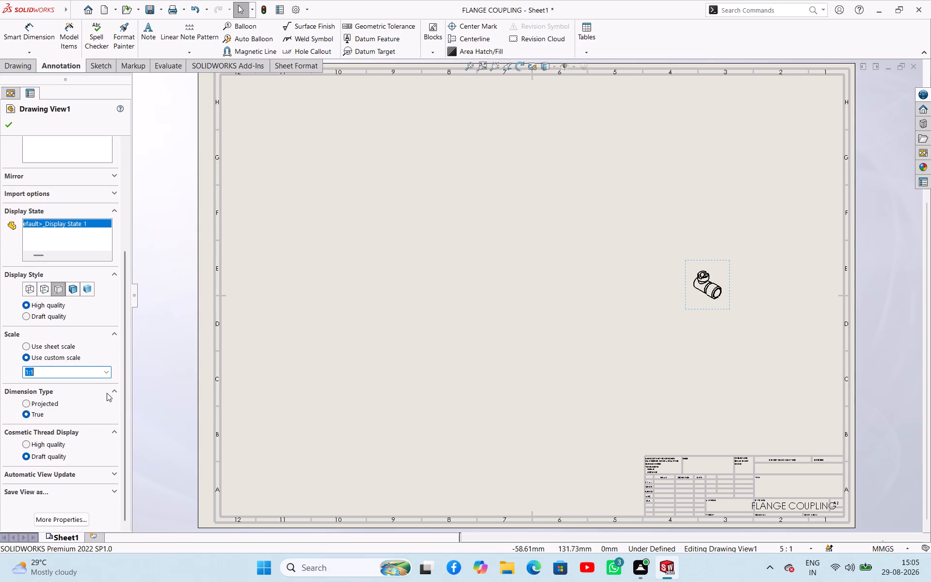
{"action": "left_click", "coordinate": [110, 374]}
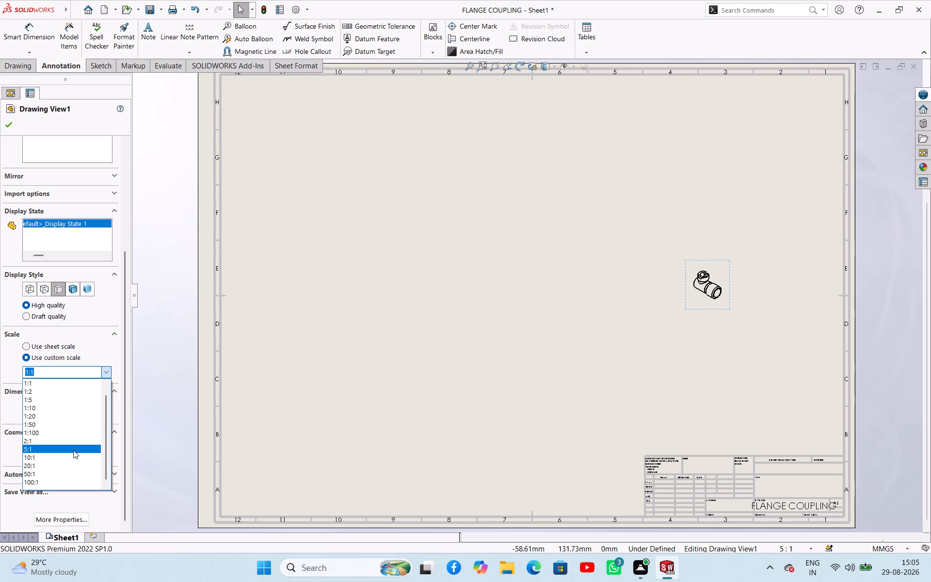
{"action": "left_click", "coordinate": [73, 450]}
{"action": "left_click", "coordinate": [506, 320]}
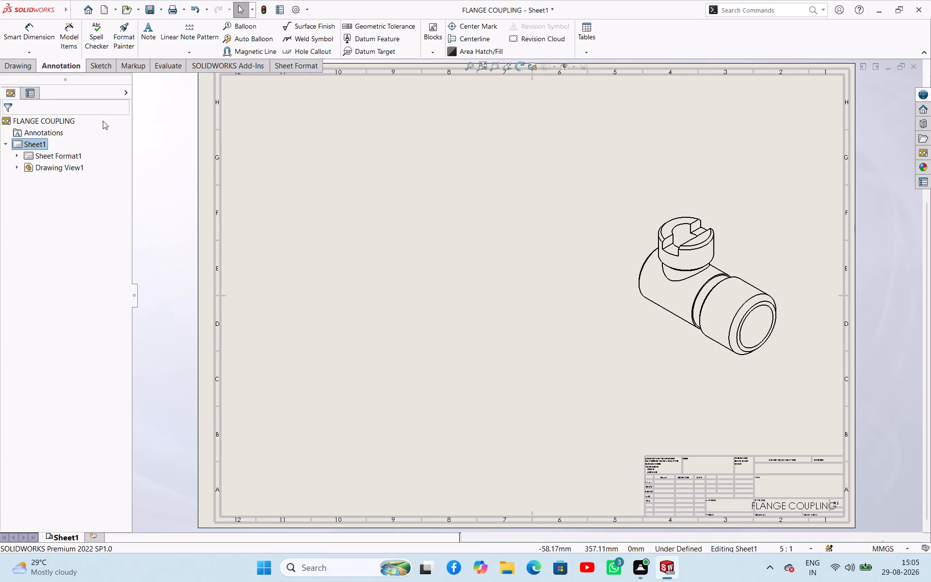
Place a front view of FLANGE COUPLING in the left half of the sheet with a projected top view above it.
{"action": "left_click", "coordinate": [23, 66]}
{"action": "left_click", "coordinate": [19, 42]}
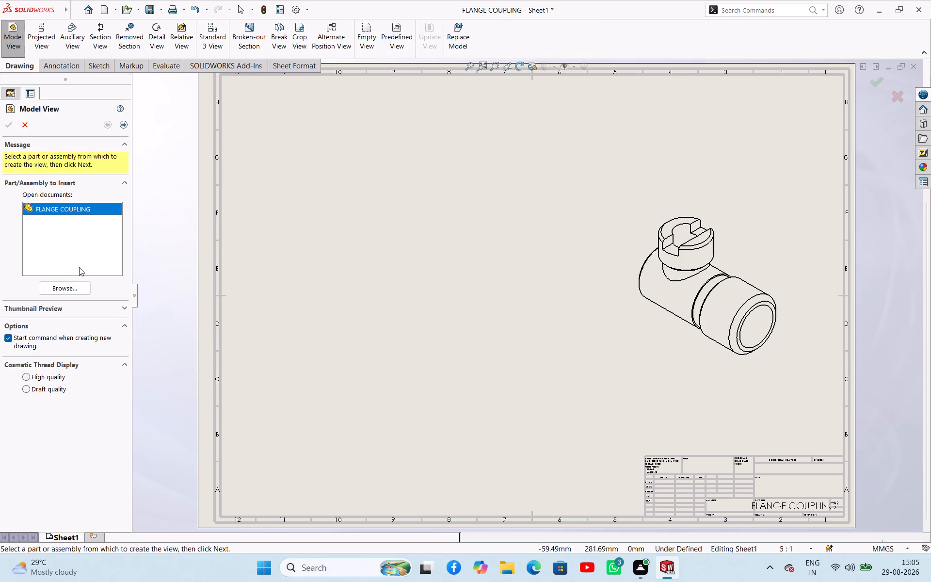
{"action": "left_click", "coordinate": [69, 288]}
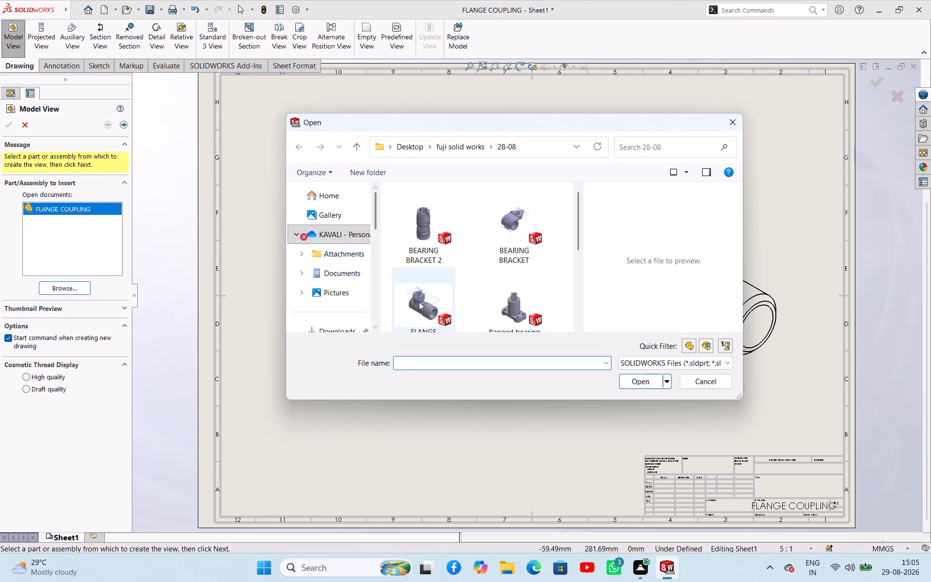
{"action": "left_click", "coordinate": [419, 302]}
{"action": "left_click", "coordinate": [650, 383]}
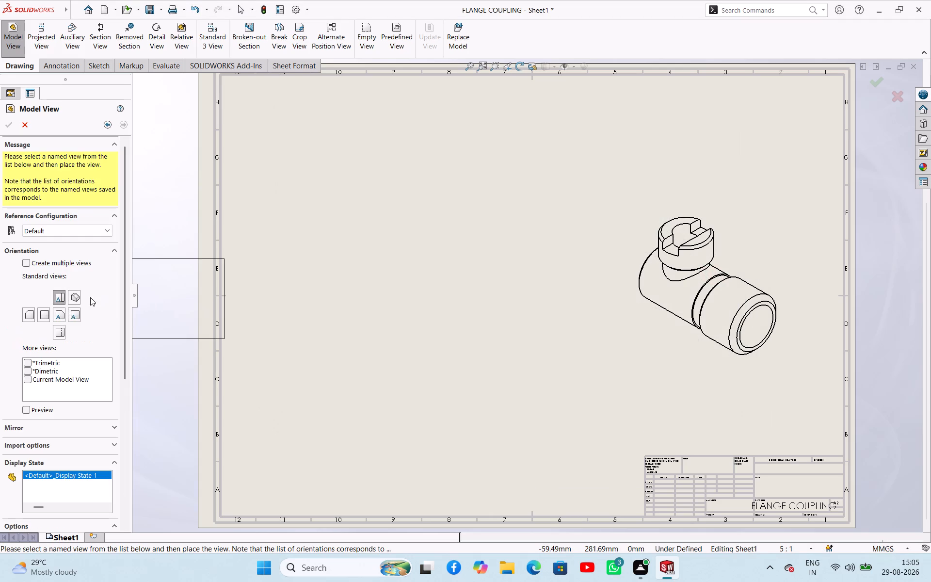
{"action": "left_click", "coordinate": [62, 319]}
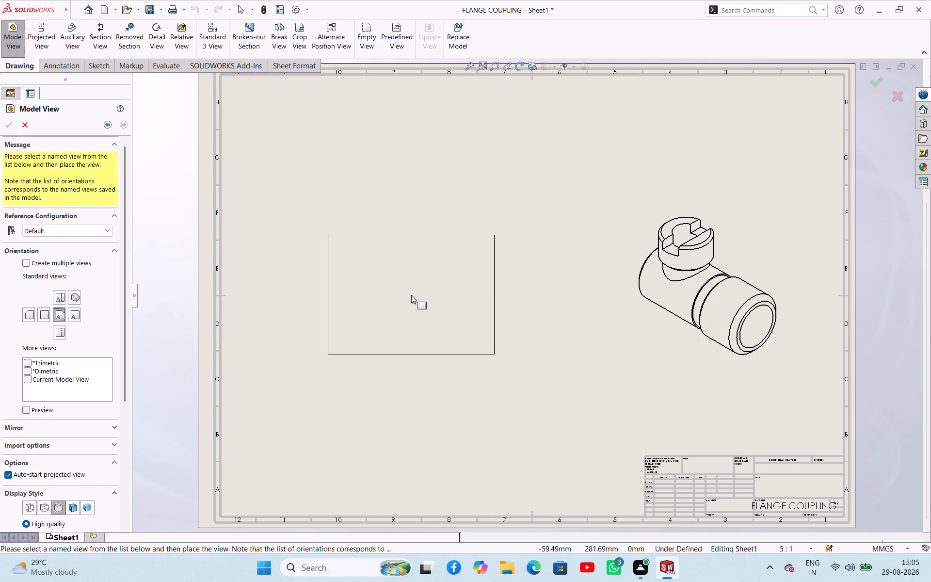
{"action": "left_click", "coordinate": [411, 295]}
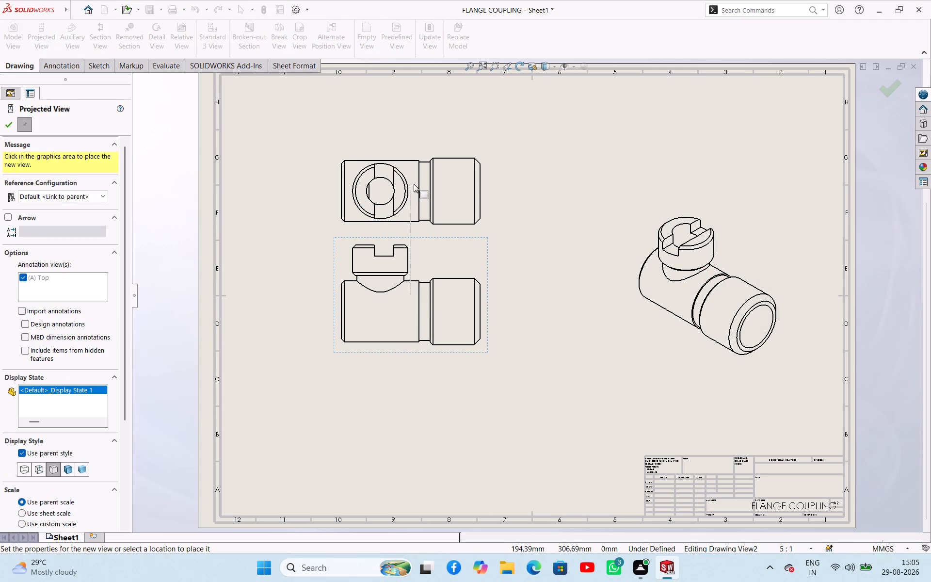
{"action": "left_click", "coordinate": [409, 169]}
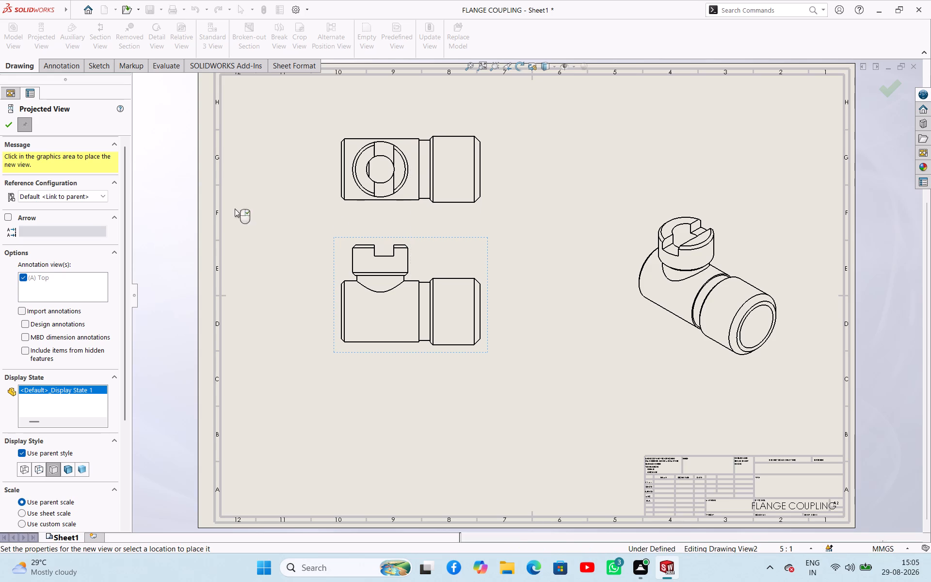
{"action": "left_click", "coordinate": [13, 127]}
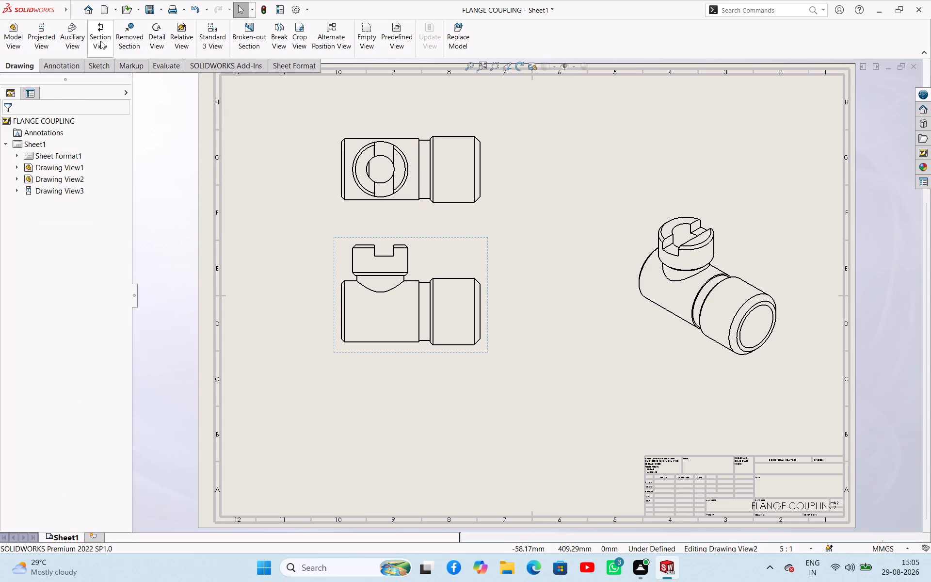
Create section view A-A with a horizontal cutting line through the top view's bore centre, placed below the front view.
{"action": "left_click", "coordinate": [100, 41]}
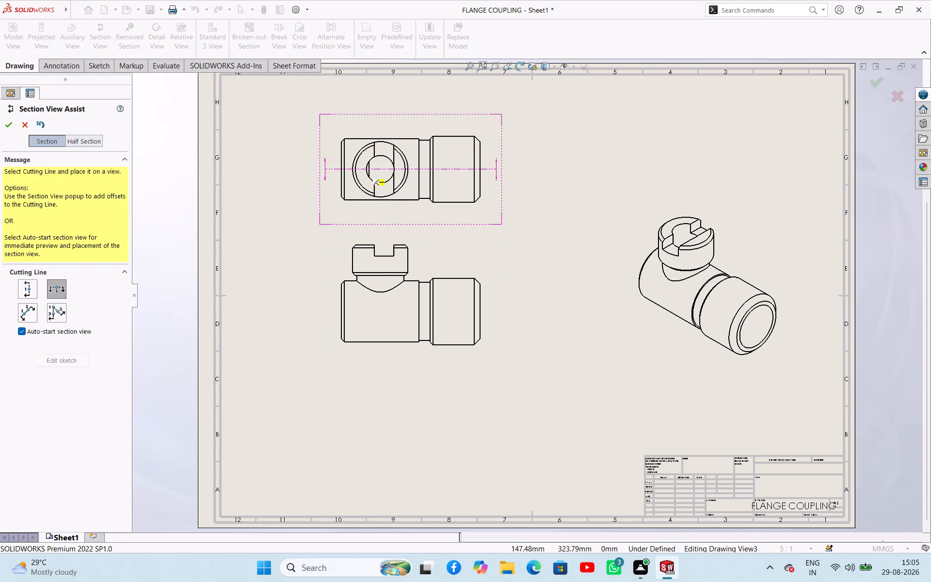
{"action": "left_click", "coordinate": [361, 170]}
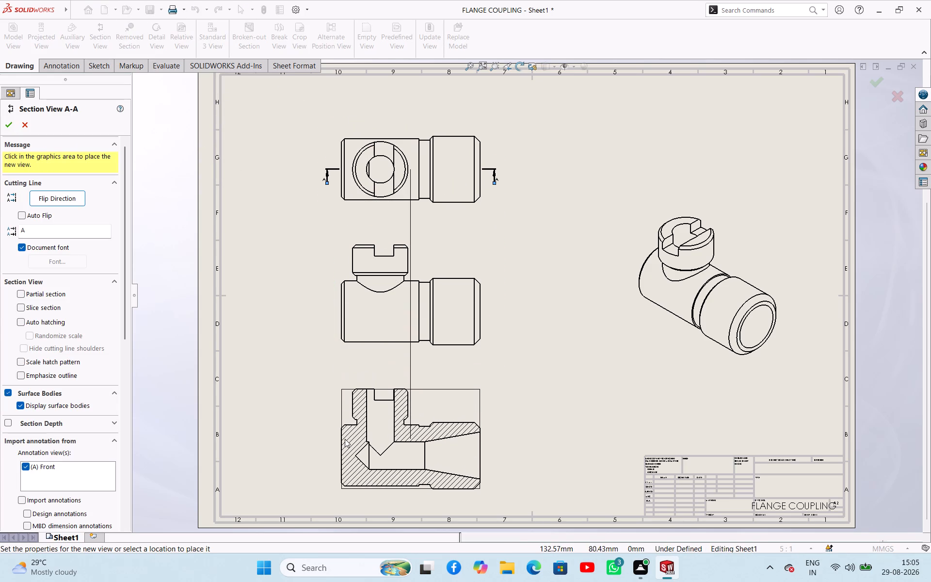
{"action": "left_click", "coordinate": [345, 439]}
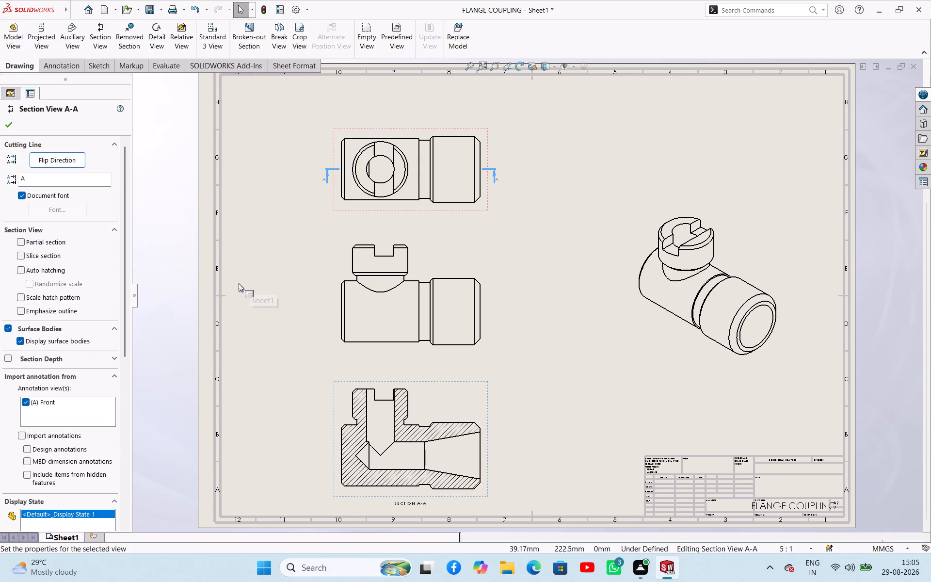
{"action": "right_click", "coordinate": [160, 257]}
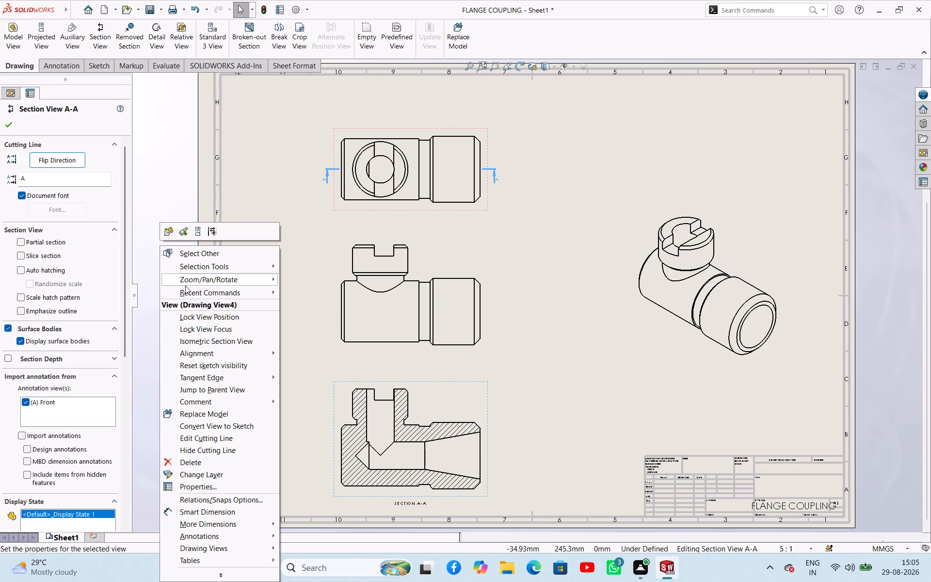
{"action": "left_click", "coordinate": [165, 196]}
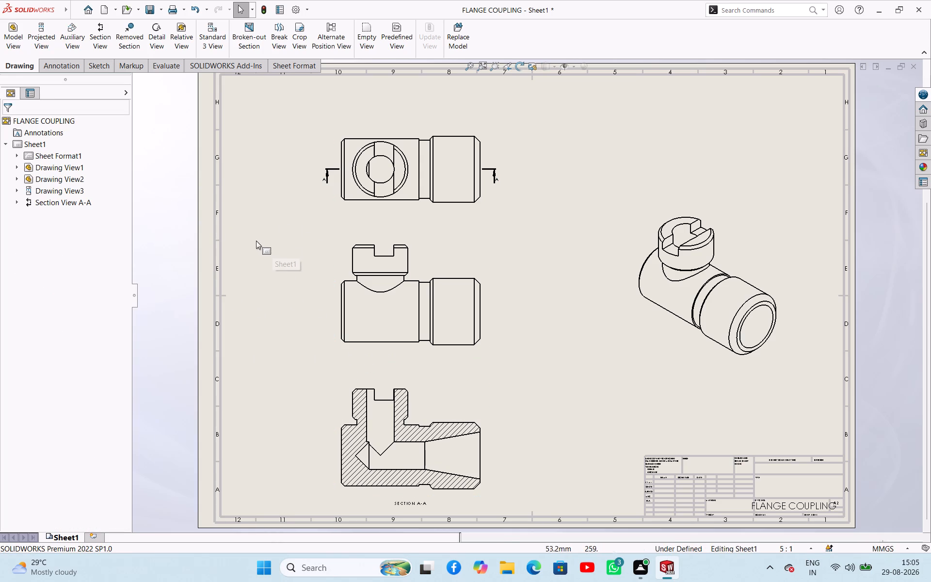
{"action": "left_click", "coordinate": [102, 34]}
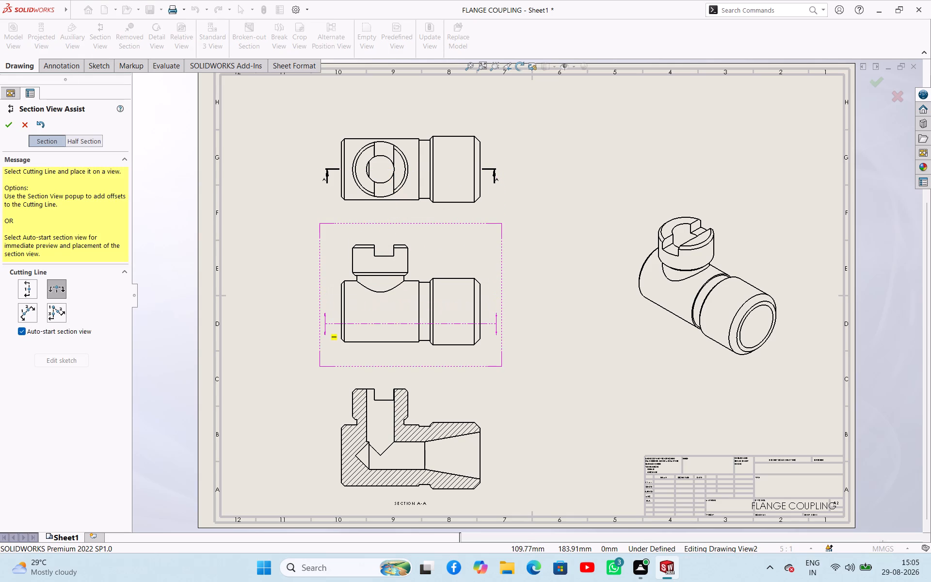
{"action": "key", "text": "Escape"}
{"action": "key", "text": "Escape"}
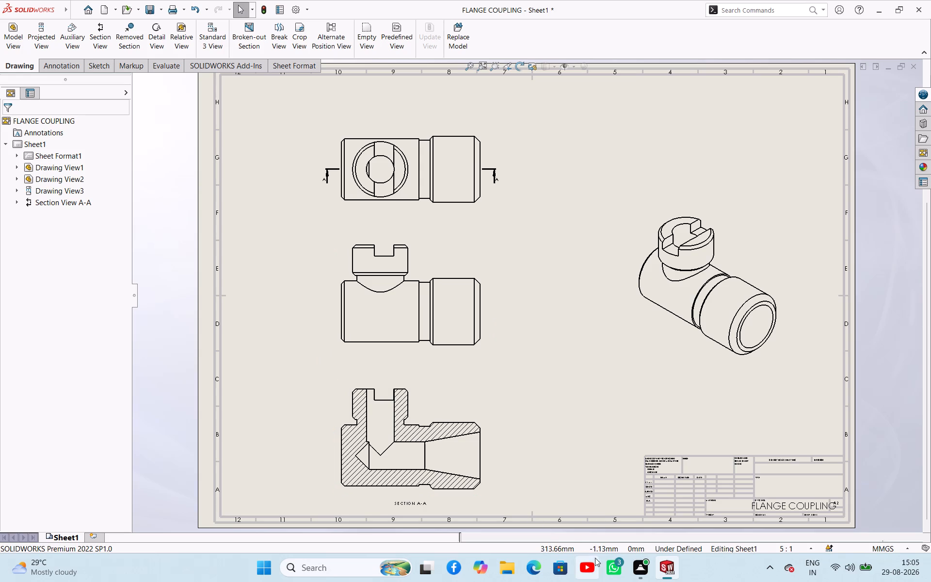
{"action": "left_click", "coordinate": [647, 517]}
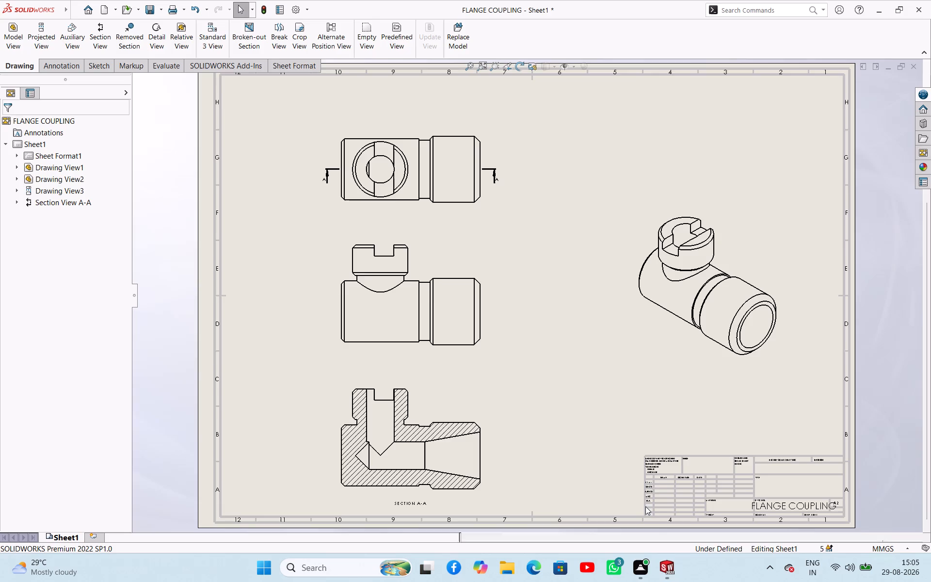
Switch to the FLANGE COUPLING part and open Sketch8 of the Cut-Extrude2 slot for editing.
{"action": "scroll", "coordinate": [543, 323], "scroll_direction": "down", "scroll_amount": 5}
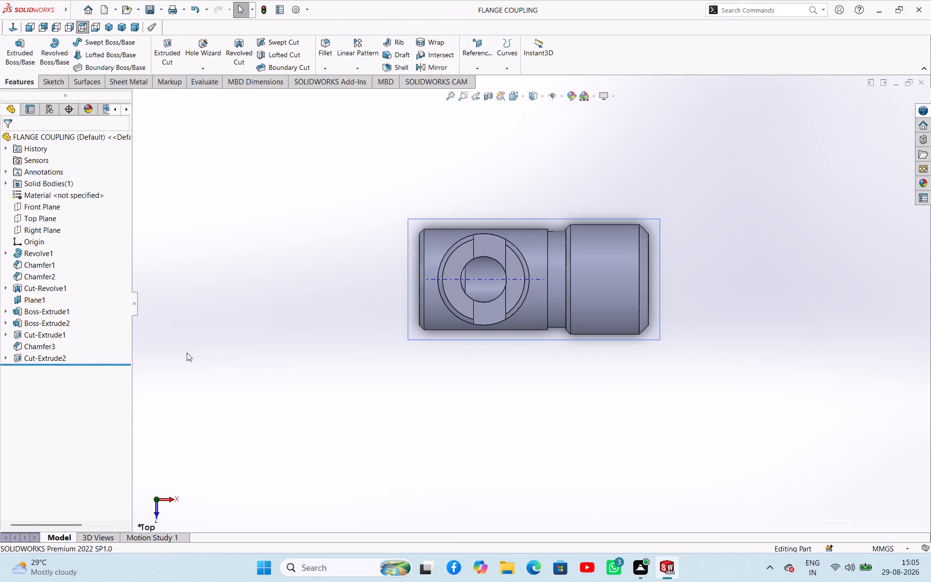
{"action": "left_click", "coordinate": [7, 358]}
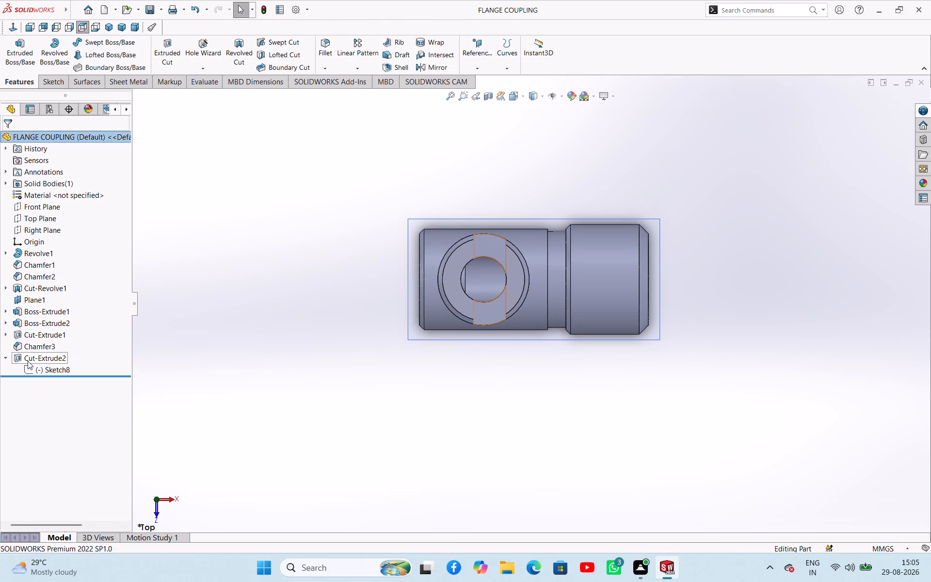
{"action": "left_click", "coordinate": [39, 368]}
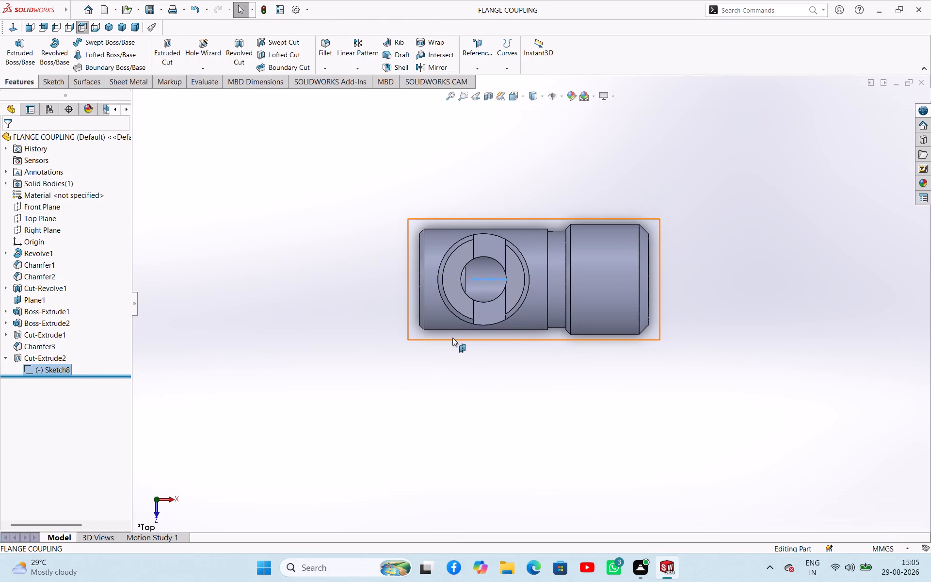
{"action": "left_click", "coordinate": [58, 369]}
{"action": "left_click", "coordinate": [178, 342]}
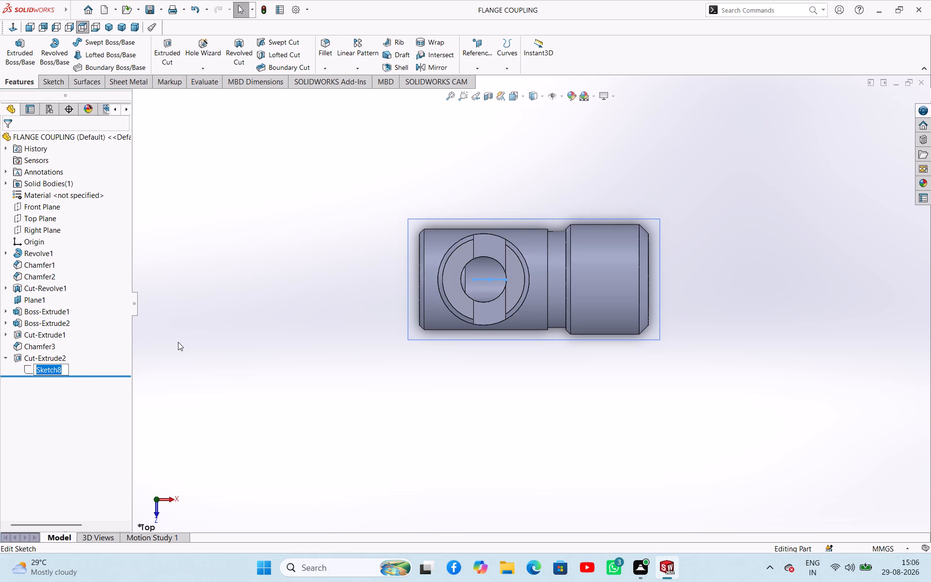
{"action": "left_click", "coordinate": [54, 372]}
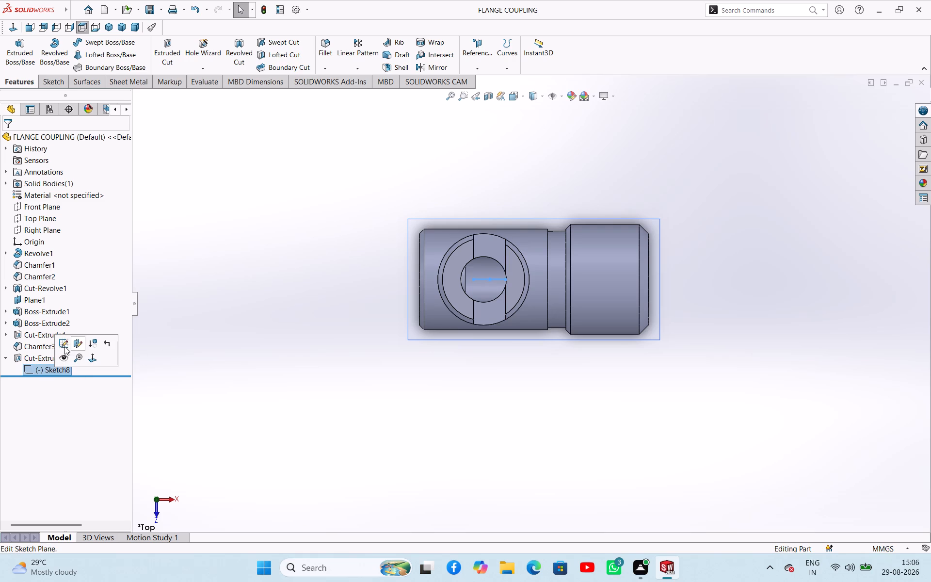
{"action": "left_click", "coordinate": [64, 346]}
Delete the vertical construction centreline through the slot rectangle, including its associated dimension.
{"action": "scroll", "coordinate": [462, 160], "scroll_direction": "down", "scroll_amount": 4}
{"action": "scroll", "coordinate": [462, 159], "scroll_direction": "up", "scroll_amount": 2}
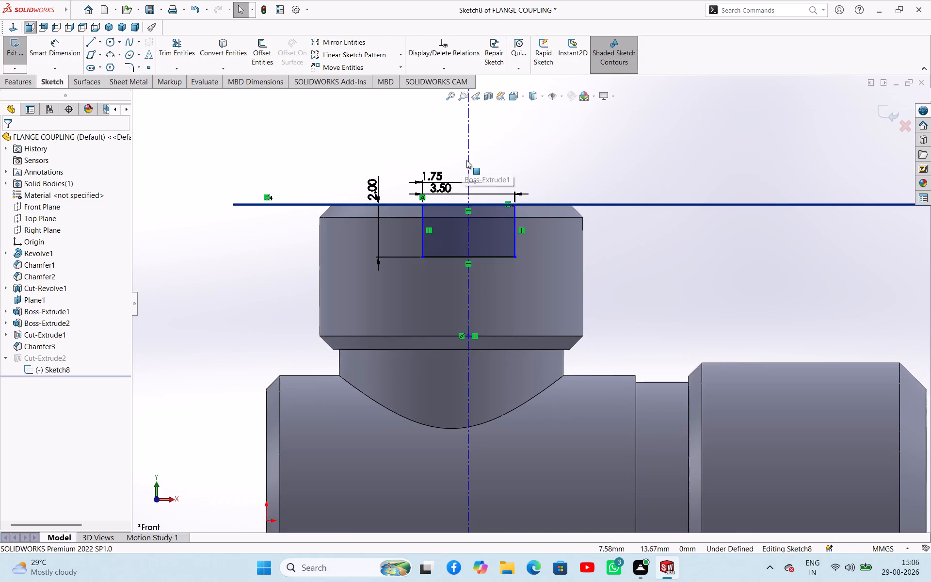
{"action": "scroll", "coordinate": [468, 160], "scroll_direction": "down", "scroll_amount": 2}
{"action": "scroll", "coordinate": [584, 211], "scroll_direction": "up", "scroll_amount": 3}
{"action": "middle_click_drag", "start_coordinate": [591, 196], "coordinate": [594, 226]}
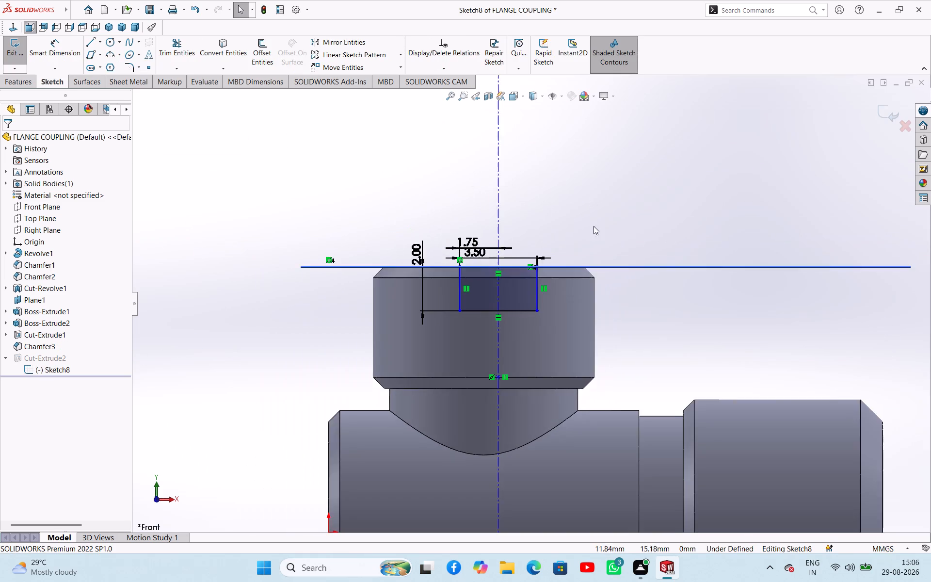
{"action": "middle_click_drag", "start_coordinate": [594, 226], "coordinate": [588, 266]}
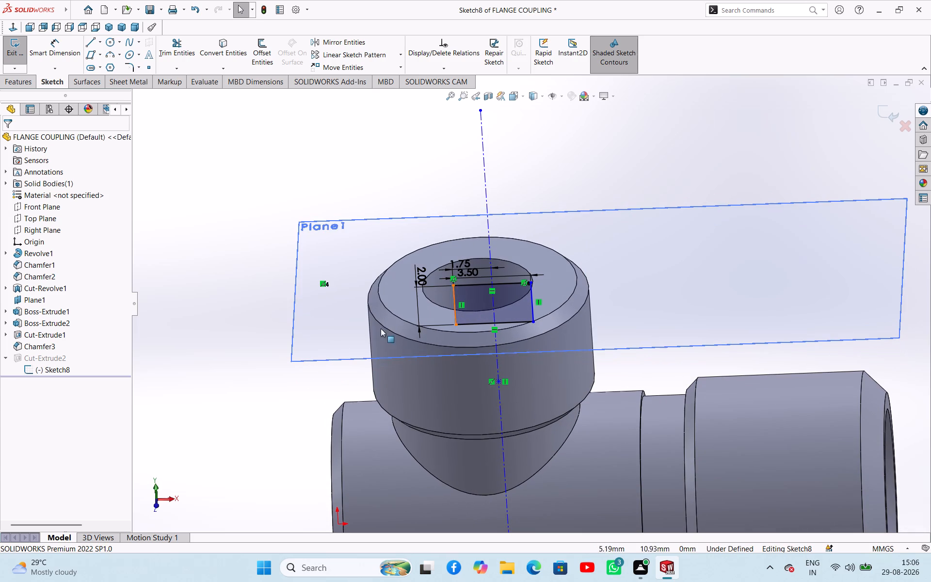
{"action": "left_click", "coordinate": [154, 507]}
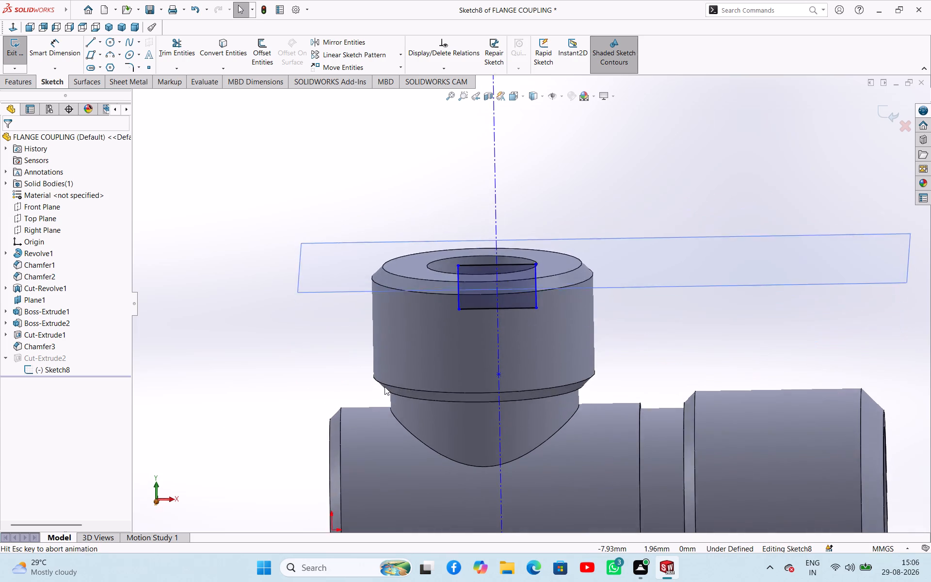
{"action": "scroll", "coordinate": [588, 307], "scroll_direction": "down", "scroll_amount": 1}
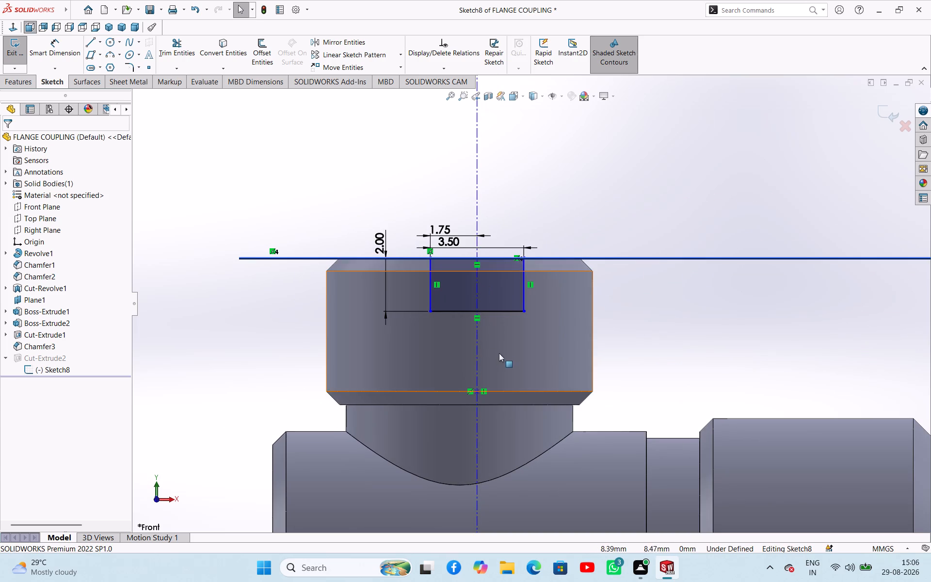
{"action": "scroll", "coordinate": [500, 353], "scroll_direction": "up", "scroll_amount": 5}
{"action": "scroll", "coordinate": [546, 366], "scroll_direction": "down", "scroll_amount": 2}
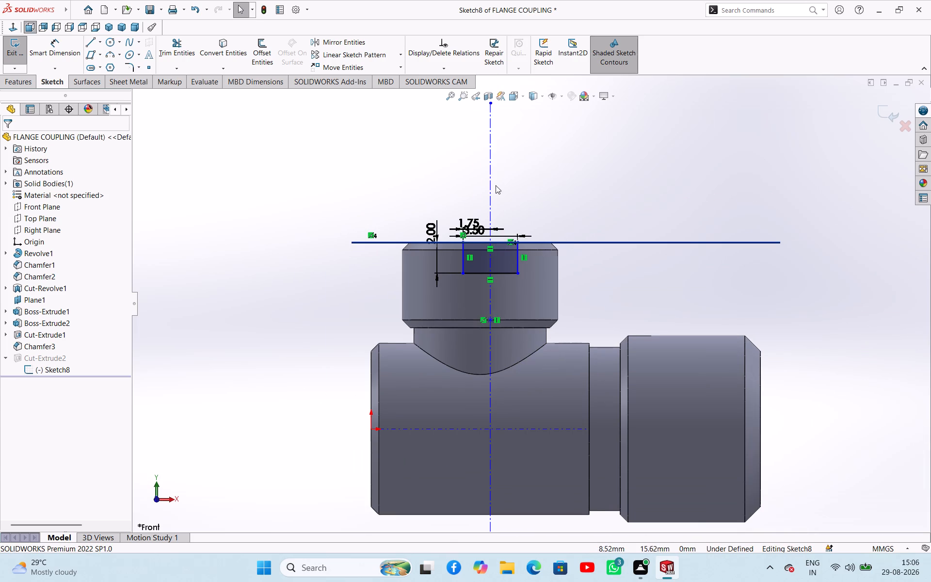
{"action": "left_click", "coordinate": [490, 183]}
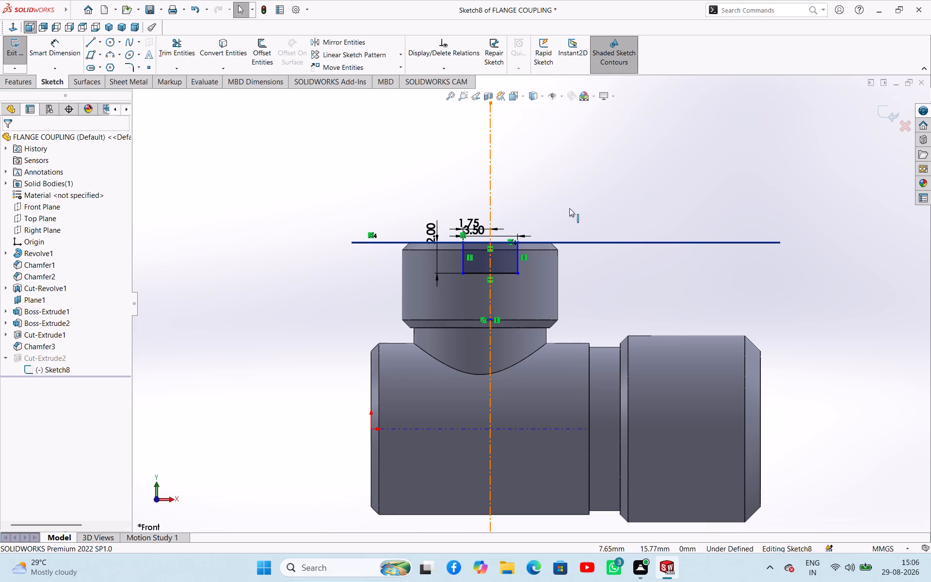
{"action": "key", "text": "Delete"}
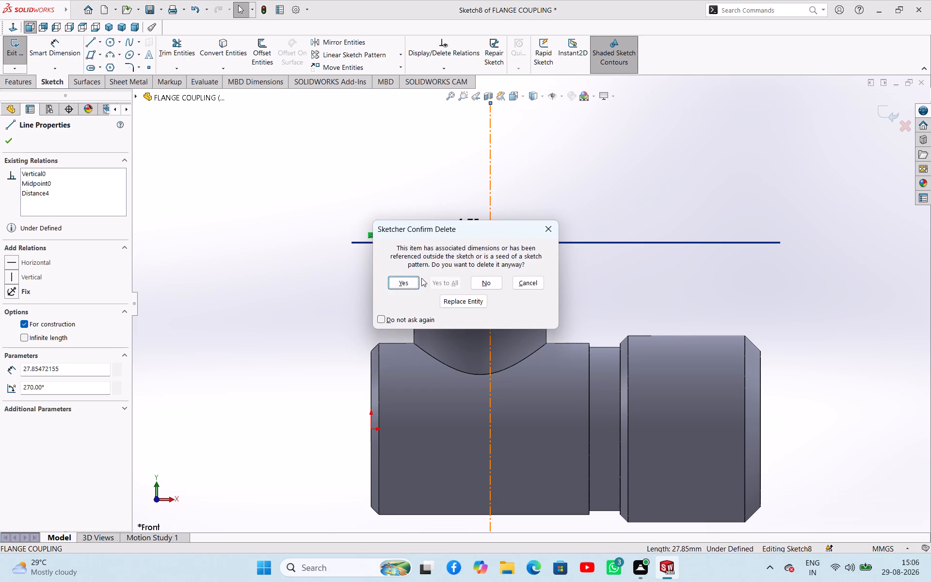
{"action": "left_click", "coordinate": [410, 278]}
Sketch a horizontal 10 mm line across the upper collar, joining the outer ends of its top chamfer edge.
{"action": "scroll", "coordinate": [444, 201], "scroll_direction": "down", "scroll_amount": 3}
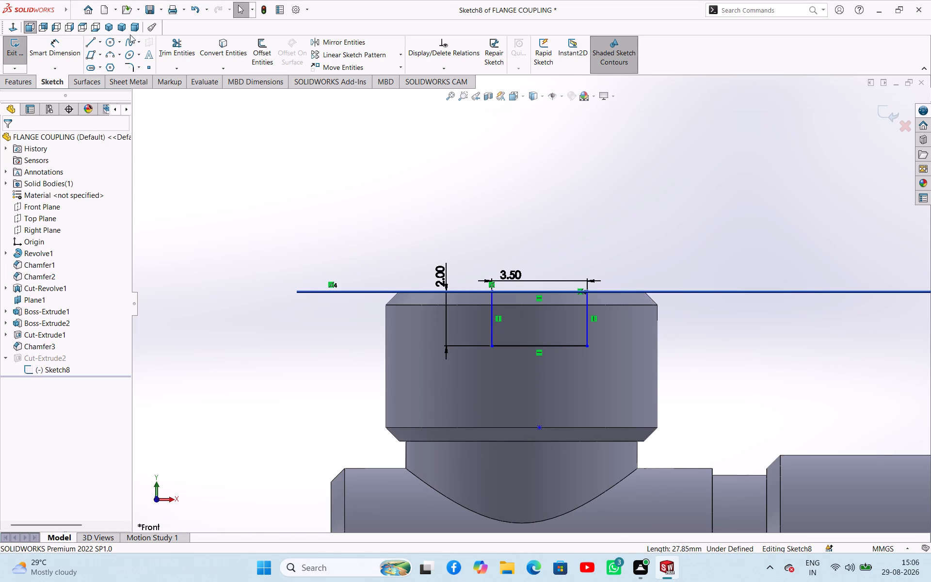
{"action": "left_click", "coordinate": [83, 39]}
{"action": "left_click", "coordinate": [90, 41]}
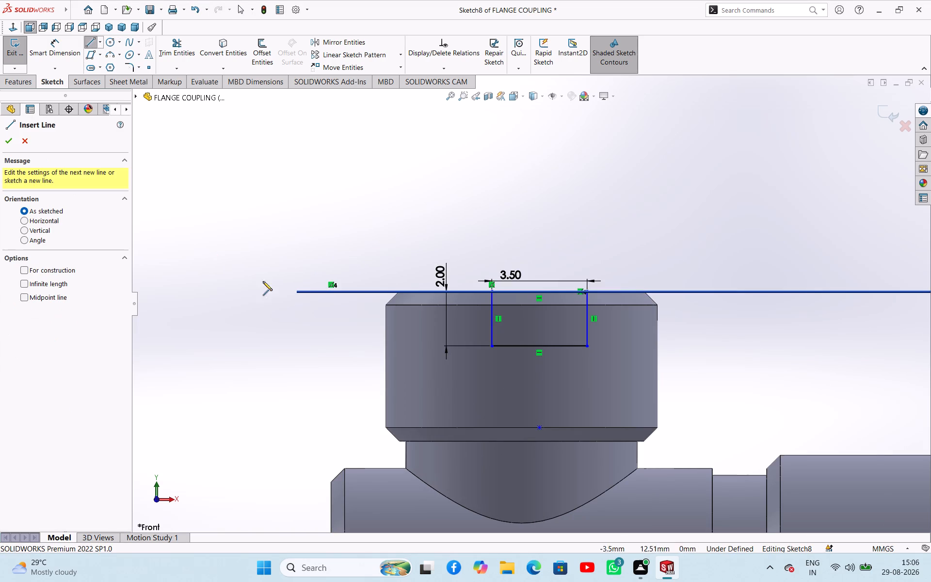
{"action": "left_click", "coordinate": [385, 306]}
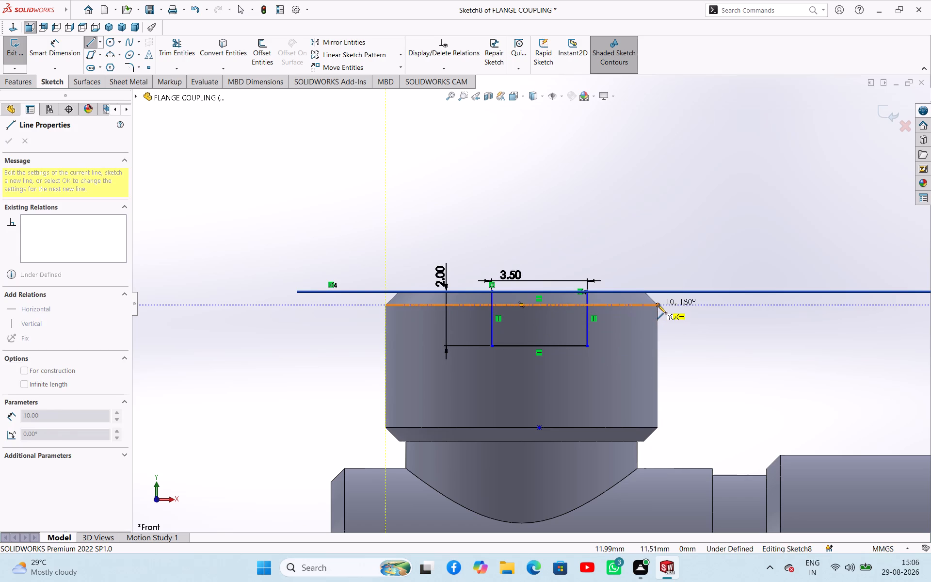
{"action": "left_click_drag", "start_coordinate": [658, 305], "coordinate": [662, 307]}
{"action": "right_click_drag", "start_coordinate": [697, 355], "coordinate": [702, 355]}
{"action": "left_click", "coordinate": [720, 365]}
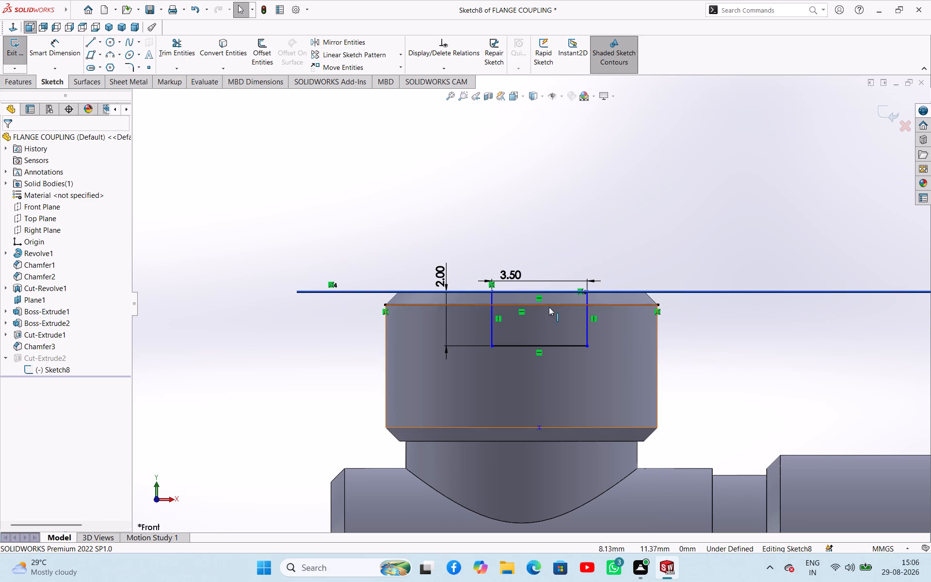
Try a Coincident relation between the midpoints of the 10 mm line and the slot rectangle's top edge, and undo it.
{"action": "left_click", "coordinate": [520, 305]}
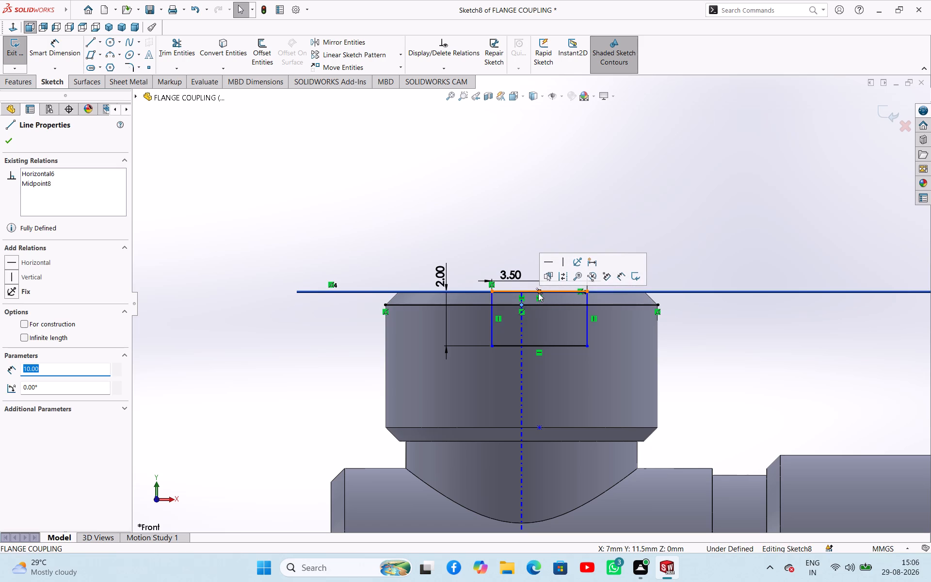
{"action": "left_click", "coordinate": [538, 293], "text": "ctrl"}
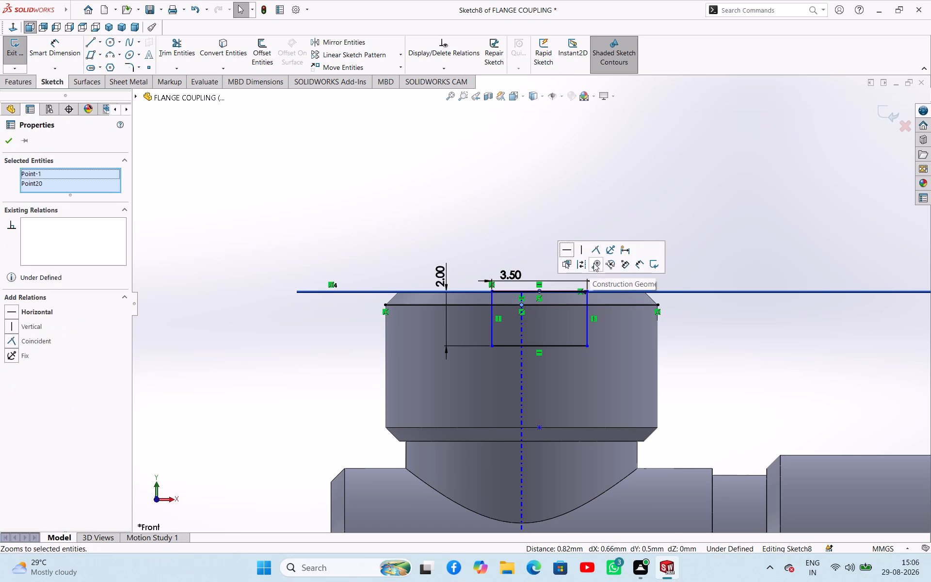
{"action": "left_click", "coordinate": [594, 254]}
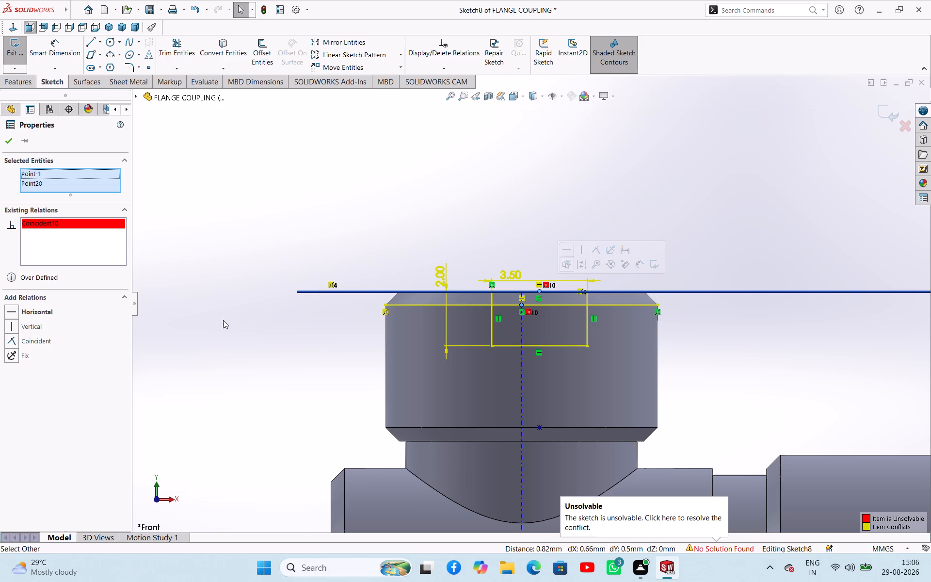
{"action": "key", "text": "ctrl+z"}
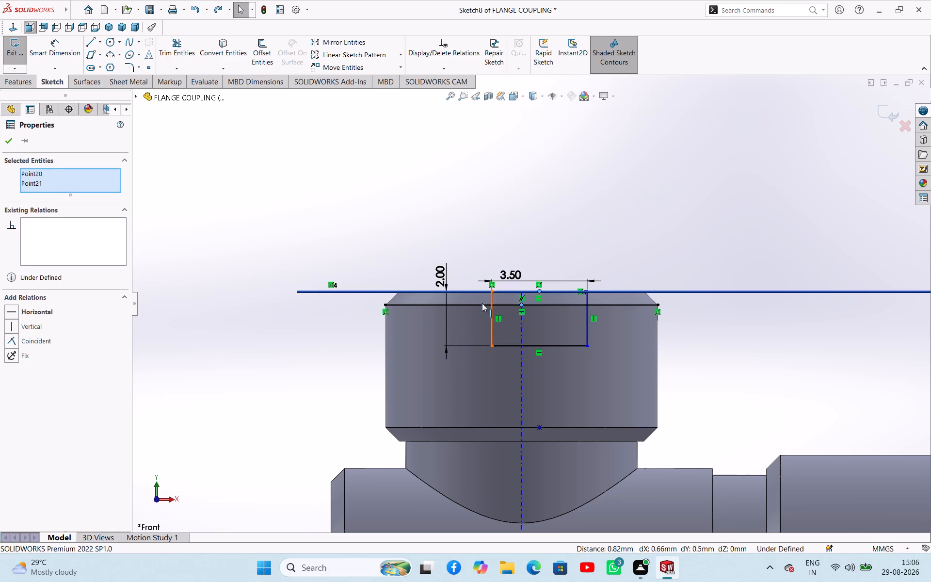
Measure the distance from the collar's left side edge to the 10 mm line's midpoint using a Smart Dimension preview.
{"action": "right_click_drag", "start_coordinate": [300, 354], "coordinate": [304, 310]}
{"action": "right_click_drag", "start_coordinate": [304, 310], "coordinate": [306, 300]}
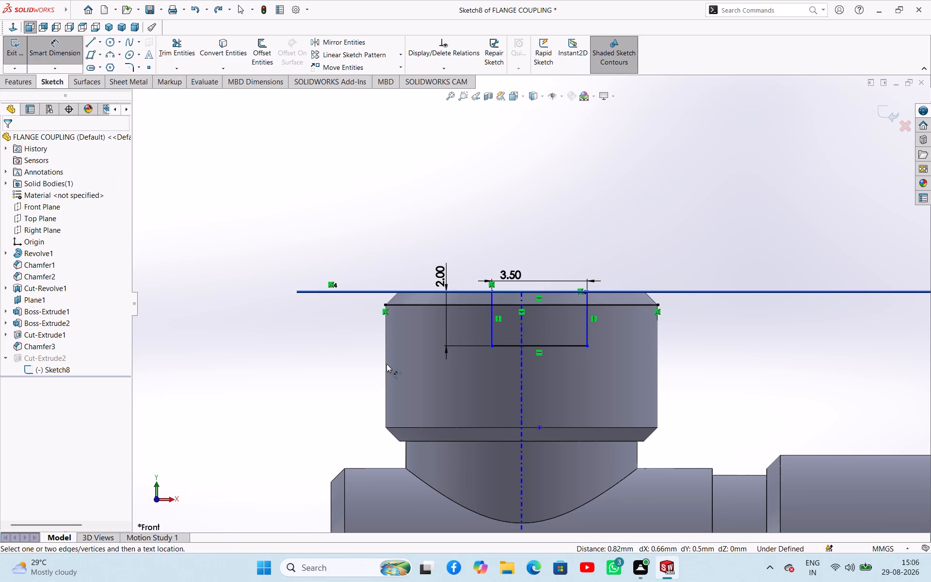
{"action": "left_click", "coordinate": [385, 364]}
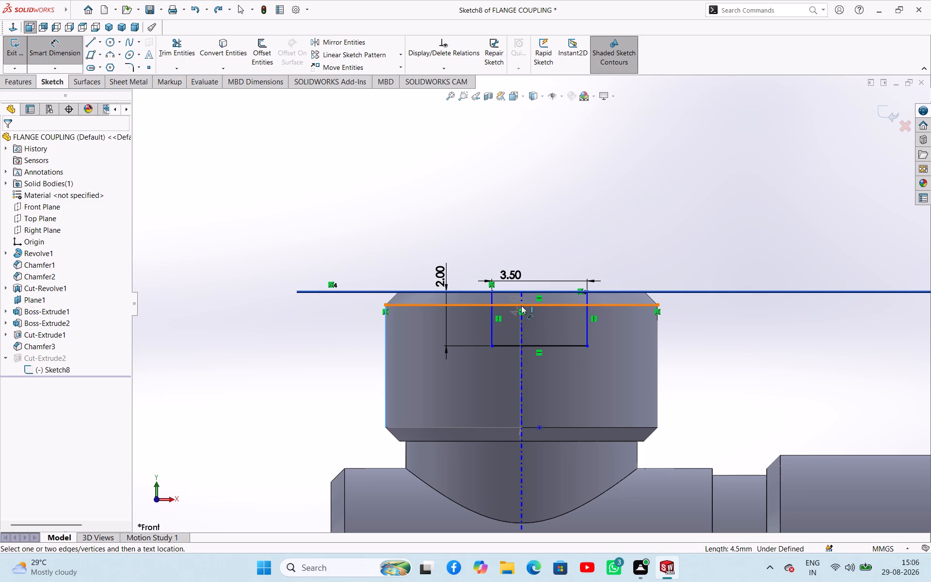
{"action": "left_click", "coordinate": [523, 305]}
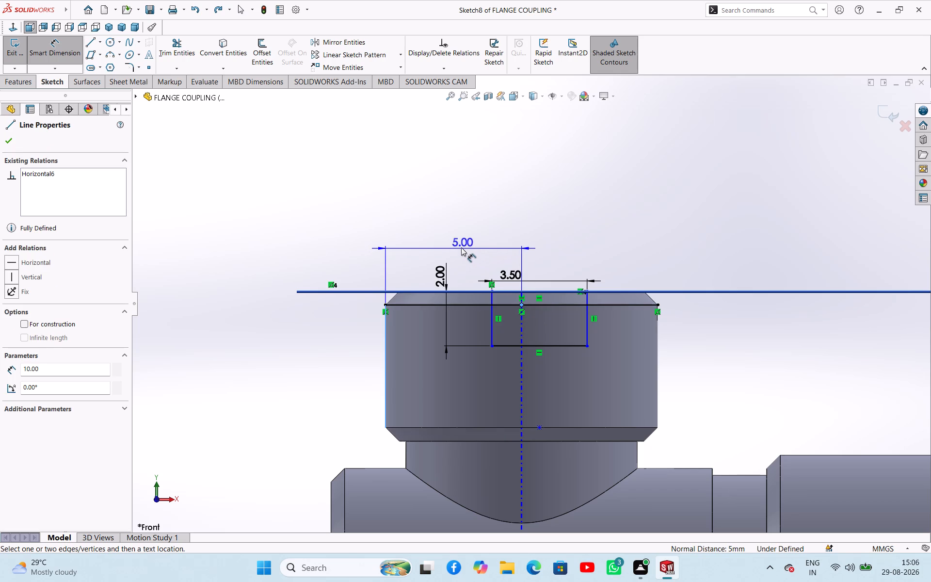
{"action": "key", "text": "Escape"}
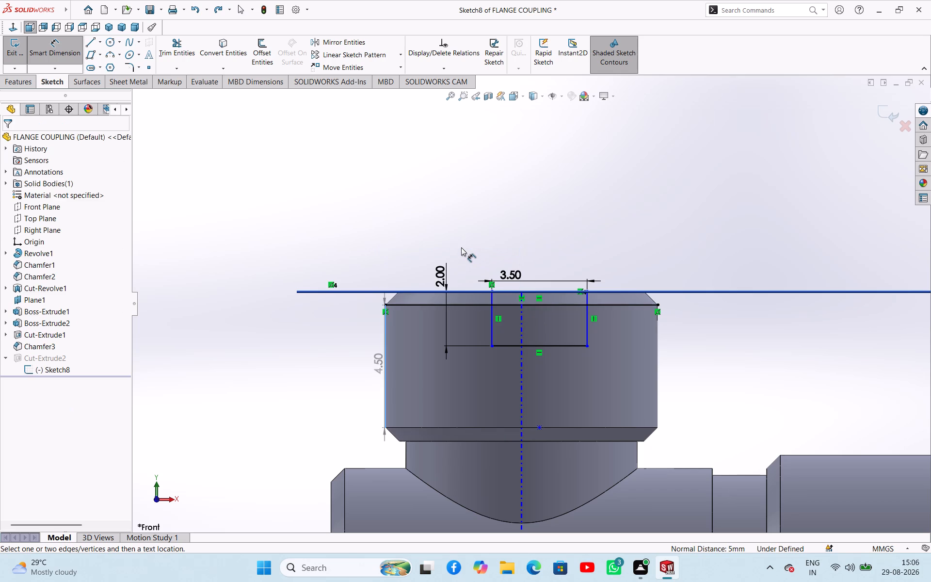
{"action": "key", "text": "Escape"}
{"action": "right_click", "coordinate": [523, 207]}
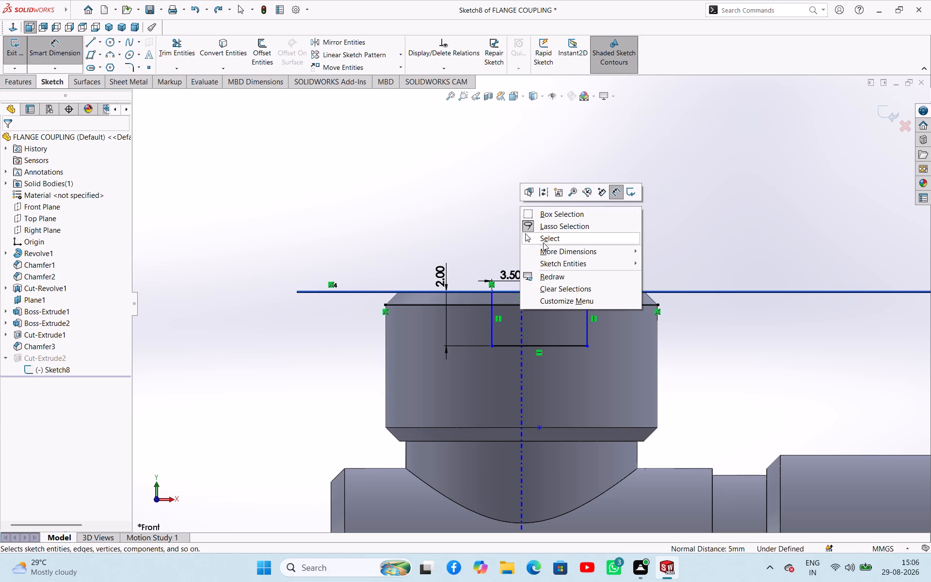
{"action": "left_click", "coordinate": [541, 240]}
Dimension the midpoint of the slot's top edge from the collar's left side edge, trying 5.5 mm before setting it to 5 mm.
{"action": "right_click_drag", "start_coordinate": [502, 234], "coordinate": [504, 184]}
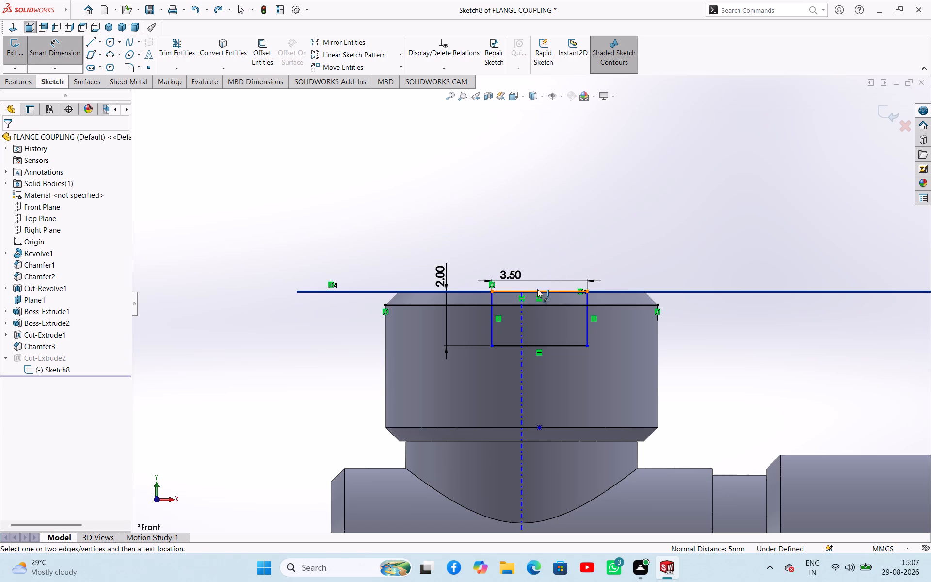
{"action": "left_click", "coordinate": [539, 292]}
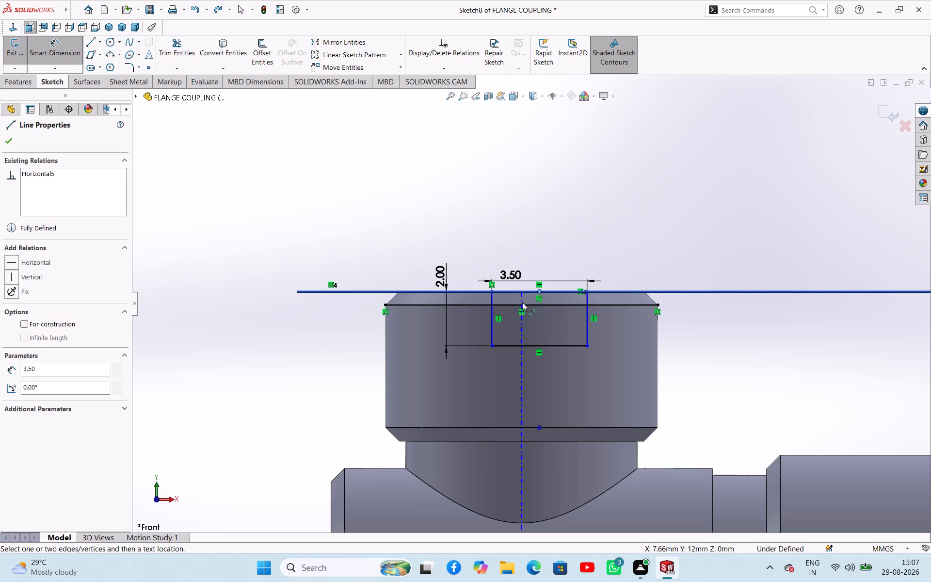
{"action": "left_click", "coordinate": [385, 355]}
{"action": "left_click", "coordinate": [411, 260]}
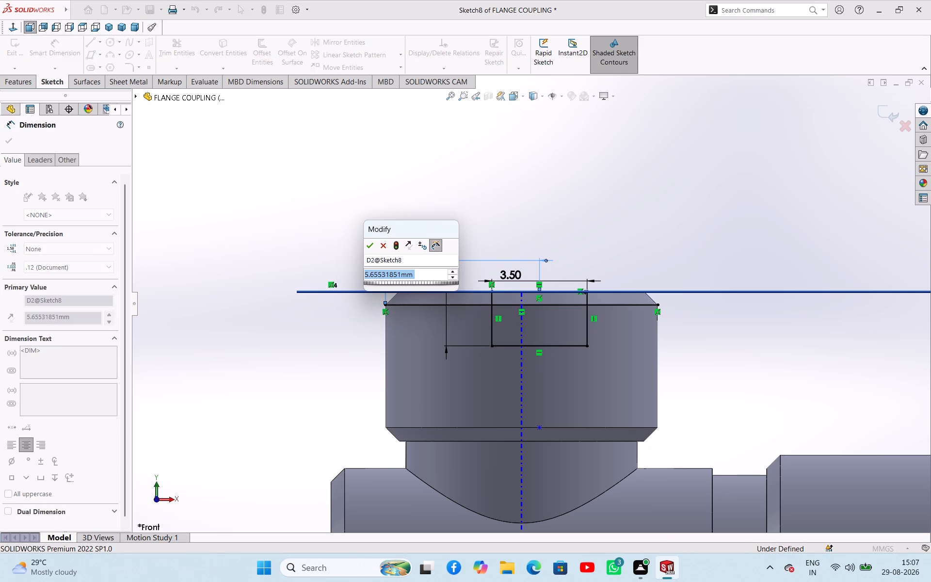
{"action": "type", "text": "5.5"}
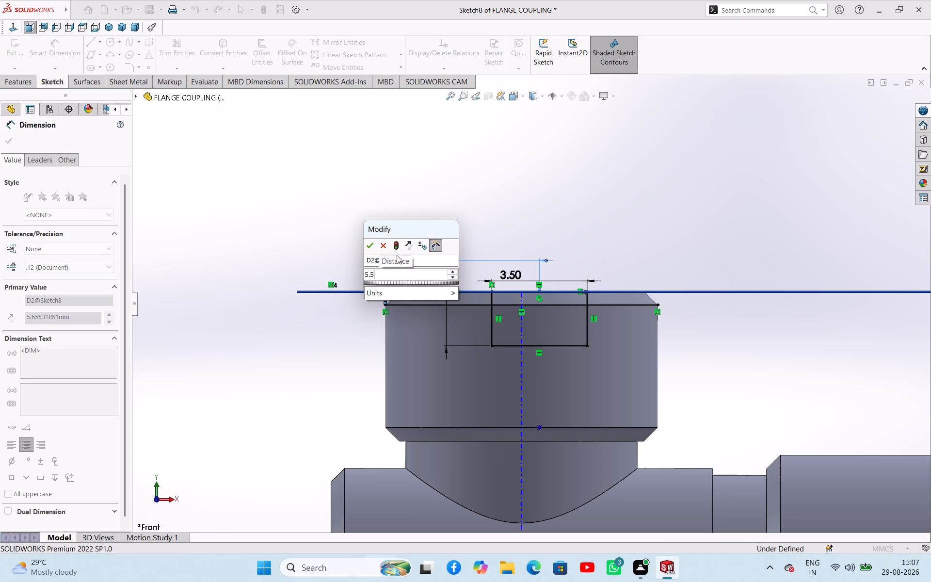
{"action": "key", "text": "Return"}
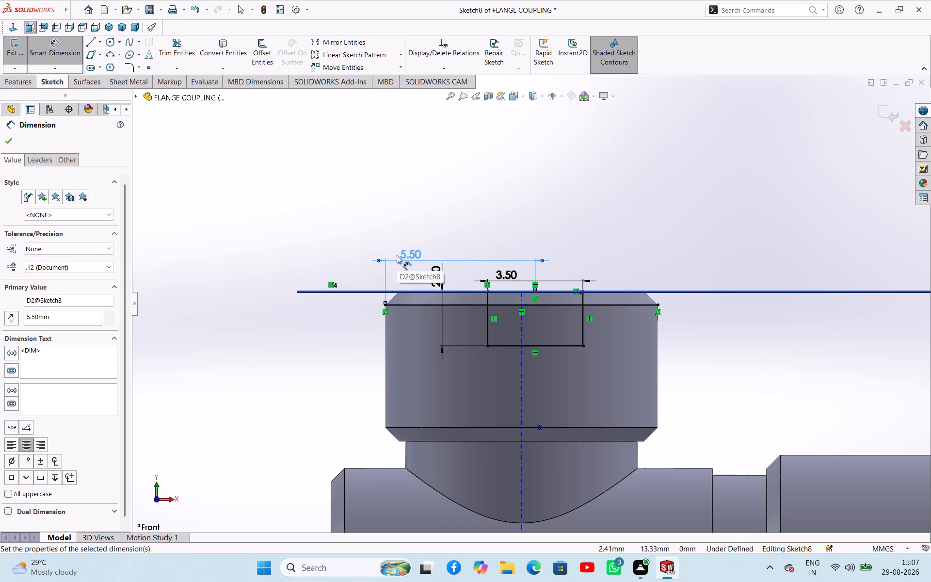
{"action": "double_click", "coordinate": [409, 251]}
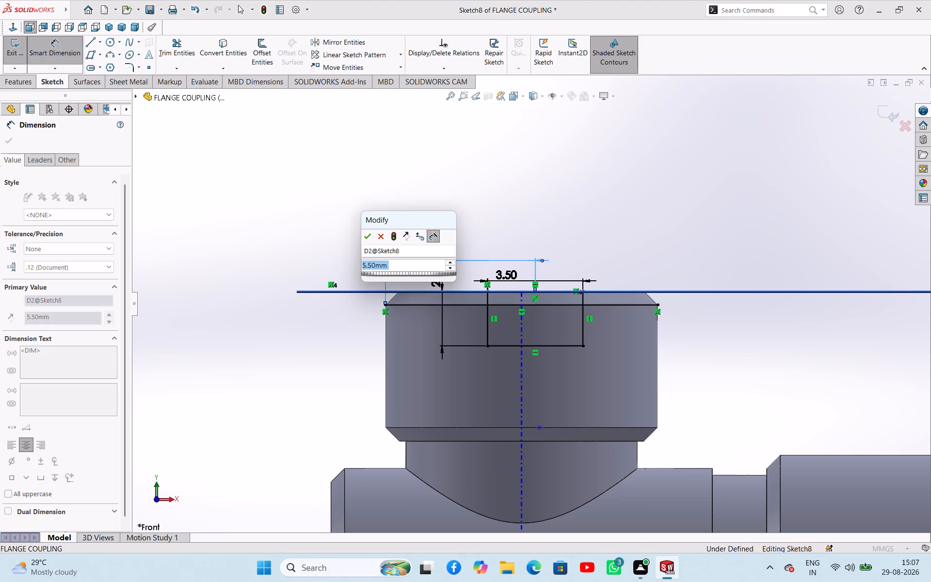
{"action": "key", "text": "5"}
{"action": "key", "text": "Return"}
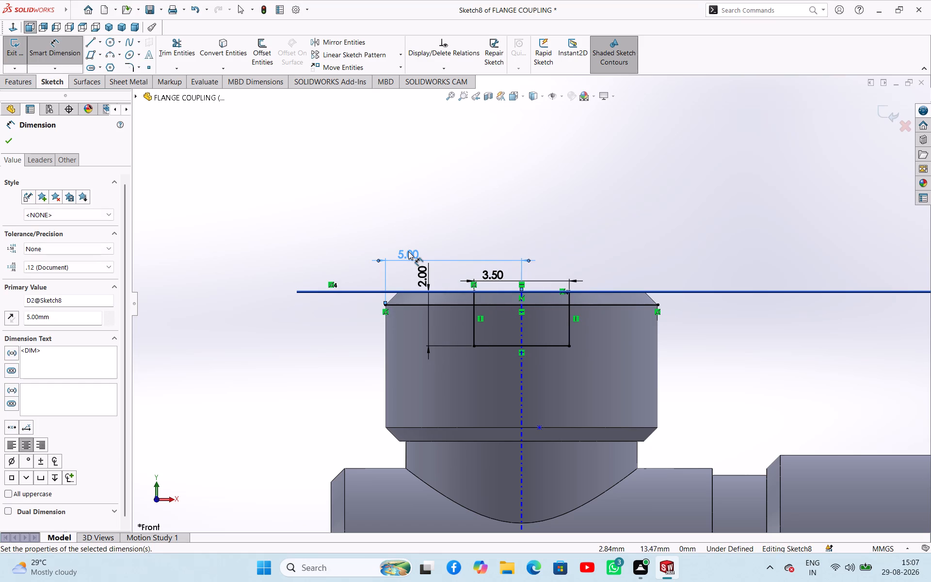
{"action": "left_click", "coordinate": [4, 143]}
Delete the horizontal 10 mm line across the upper collar from the slot sketch, and exit the sketch to rebuild the slot cut.
{"action": "left_click", "coordinate": [263, 5]}
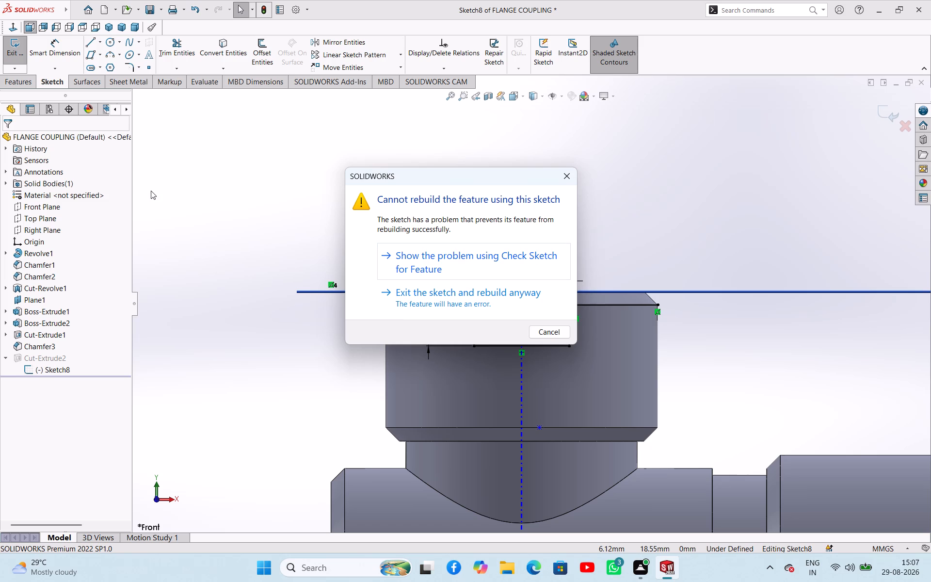
{"action": "left_click", "coordinate": [572, 178]}
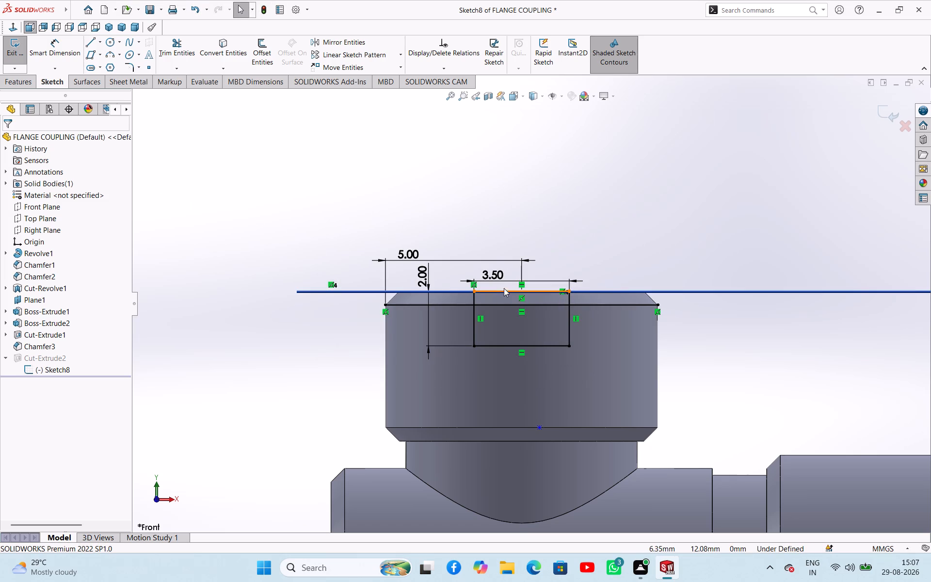
{"action": "left_click", "coordinate": [451, 306]}
{"action": "key", "text": "Delete"}
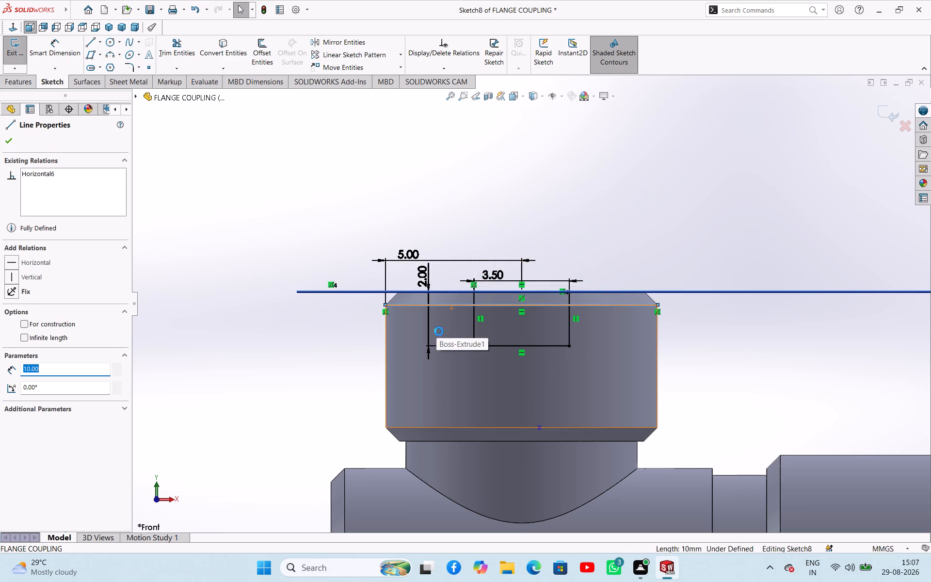
{"action": "middle_click_drag", "start_coordinate": [607, 212], "coordinate": [579, 307]}
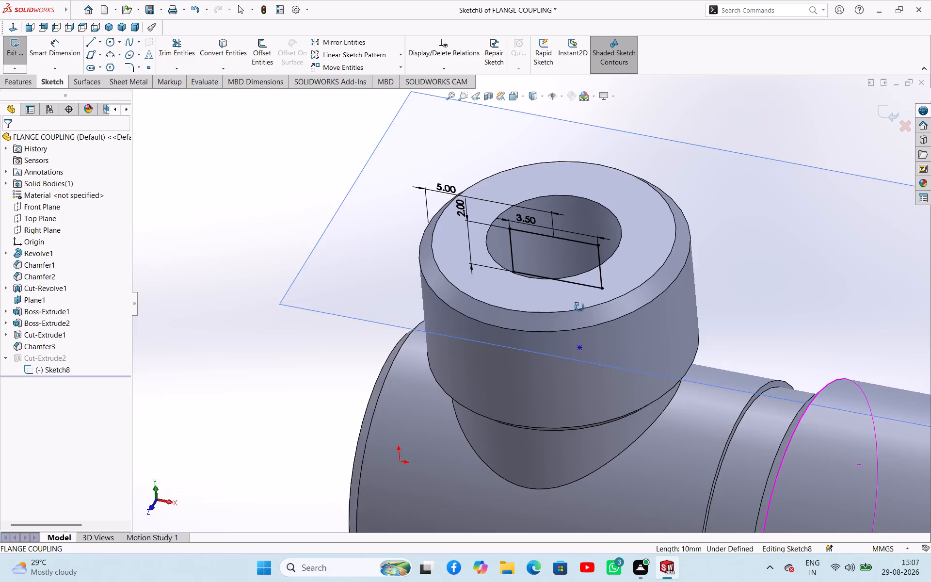
{"action": "middle_click_drag", "start_coordinate": [579, 307], "coordinate": [580, 411]}
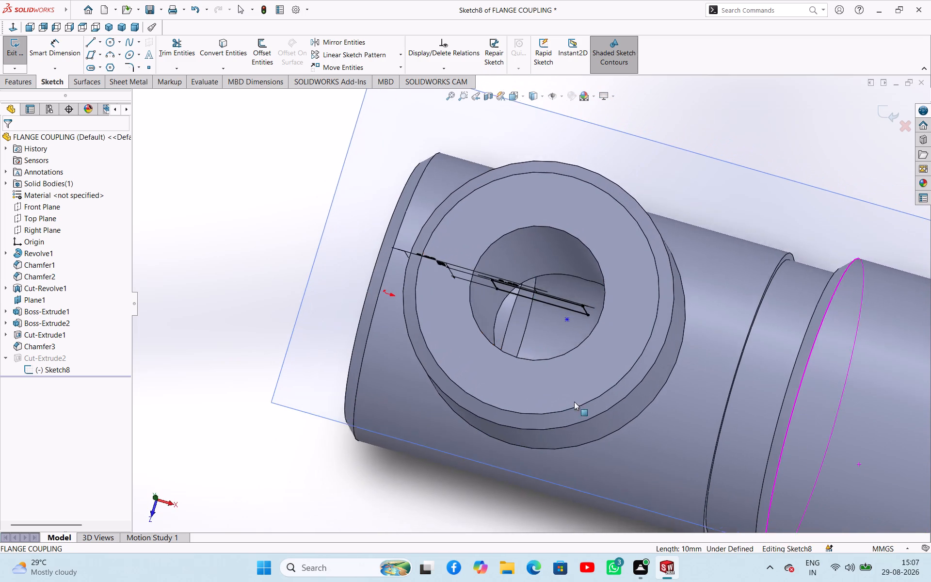
{"action": "left_click", "coordinate": [11, 49]}
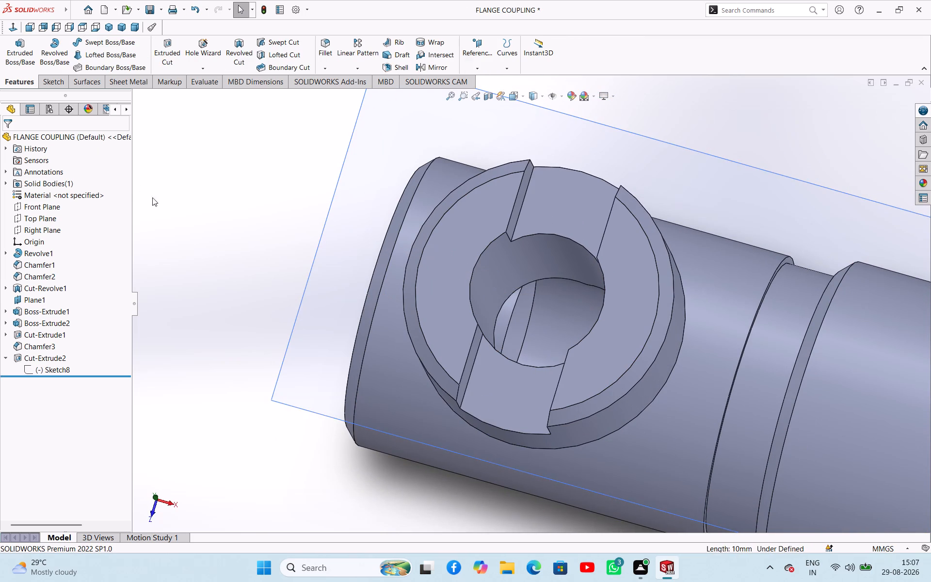
{"action": "middle_click_drag", "start_coordinate": [239, 250], "coordinate": [278, 143]}
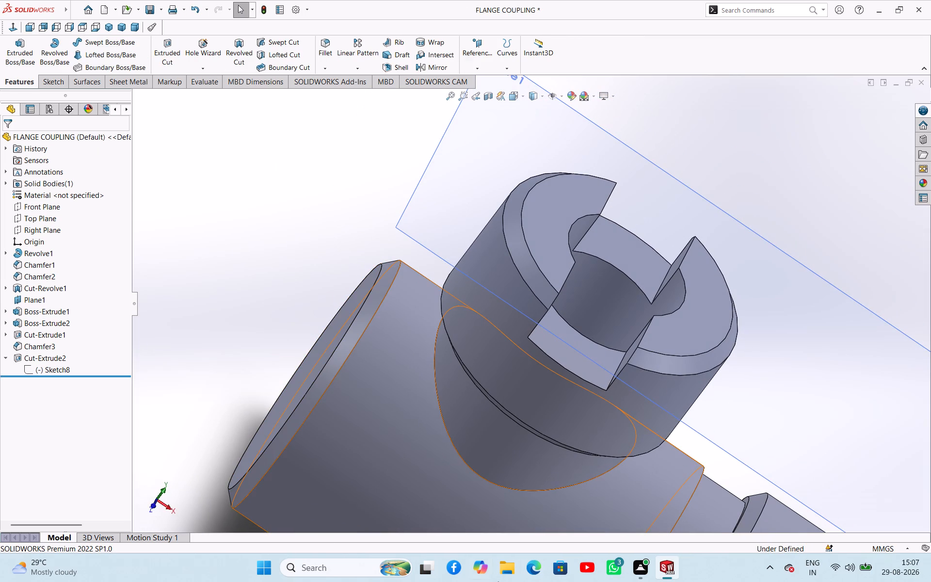
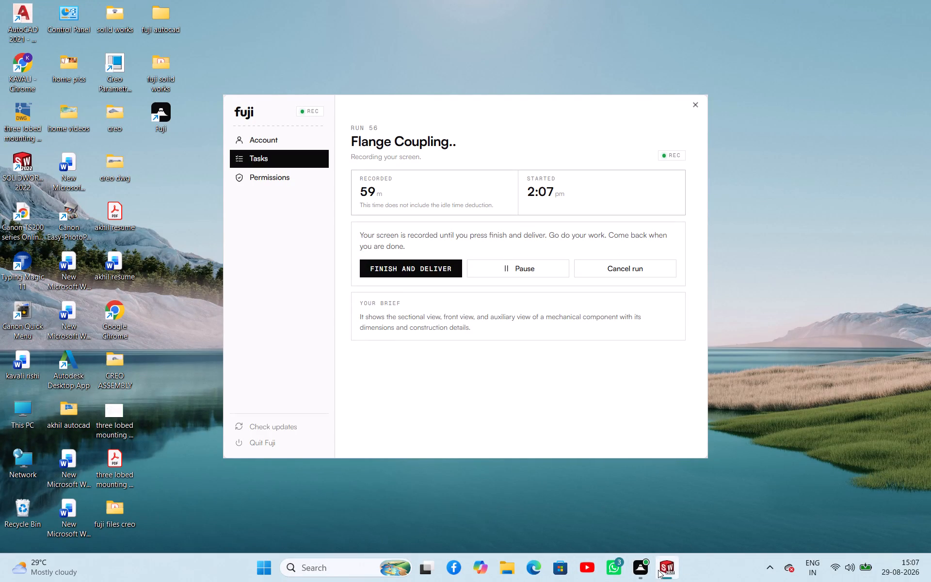
Return to the SOLIDWORKS drawing and dimension the top slot's width and depth in the front view.
{"action": "left_click", "coordinate": [726, 518]}
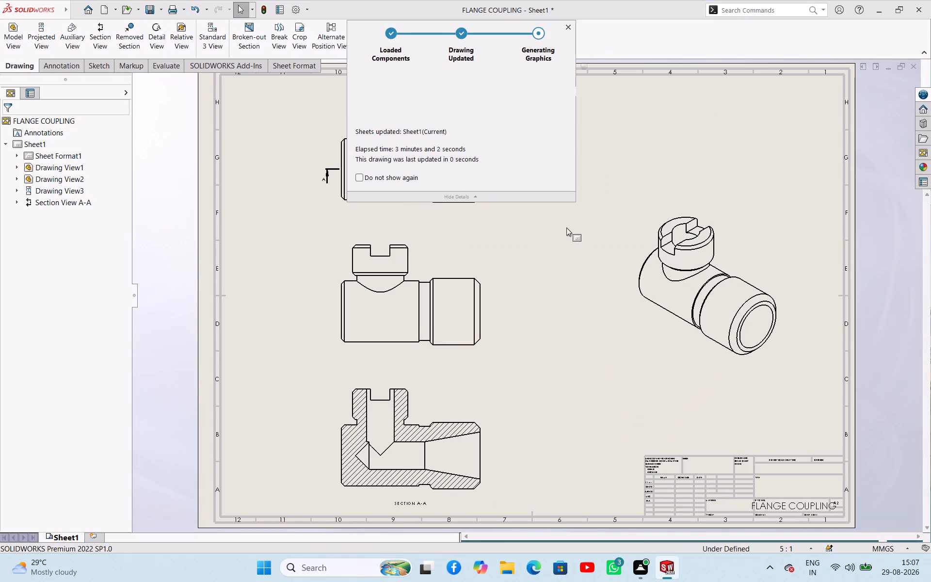
{"action": "scroll", "coordinate": [545, 286], "scroll_direction": "up", "scroll_amount": 2}
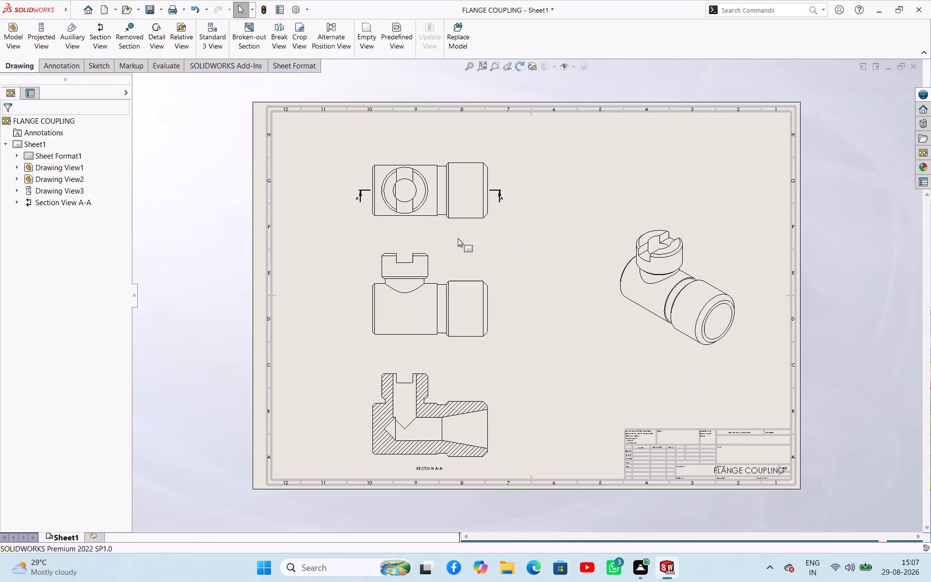
{"action": "right_click_drag", "start_coordinate": [338, 283], "coordinate": [333, 225]}
{"action": "scroll", "coordinate": [409, 264], "scroll_direction": "down", "scroll_amount": 7}
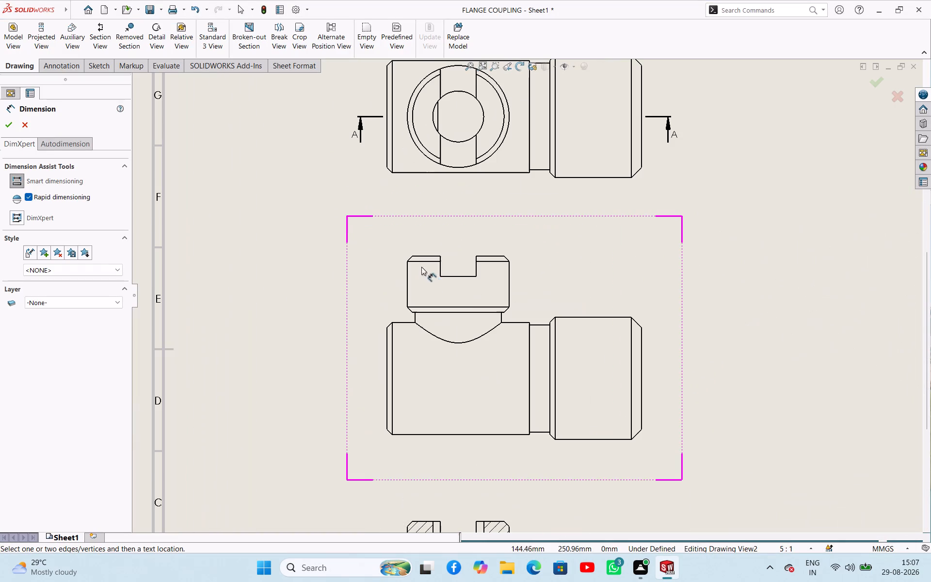
{"action": "left_click", "coordinate": [461, 276]}
{"action": "left_click", "coordinate": [451, 220]}
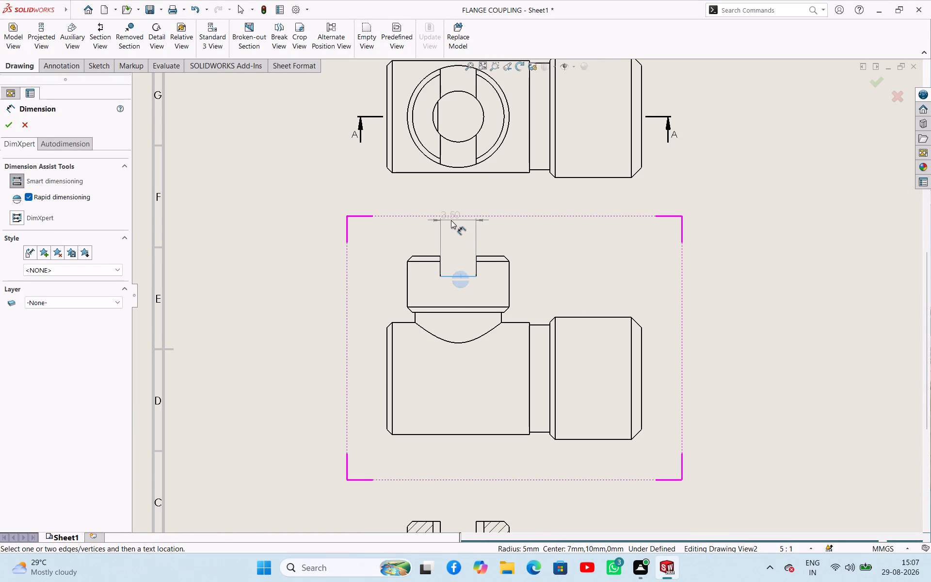
{"action": "left_click", "coordinate": [439, 268]}
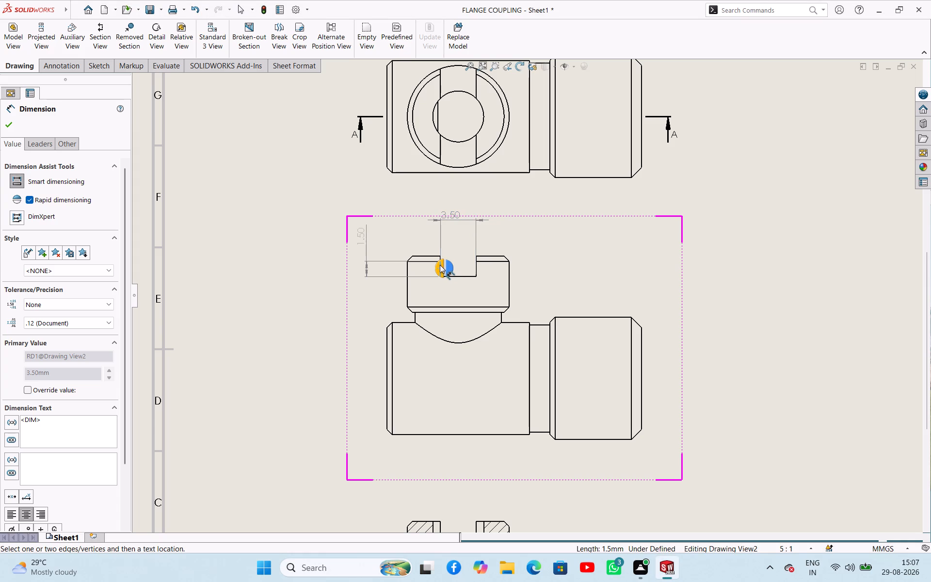
{"action": "key", "text": "Escape"}
{"action": "key", "text": "Escape"}
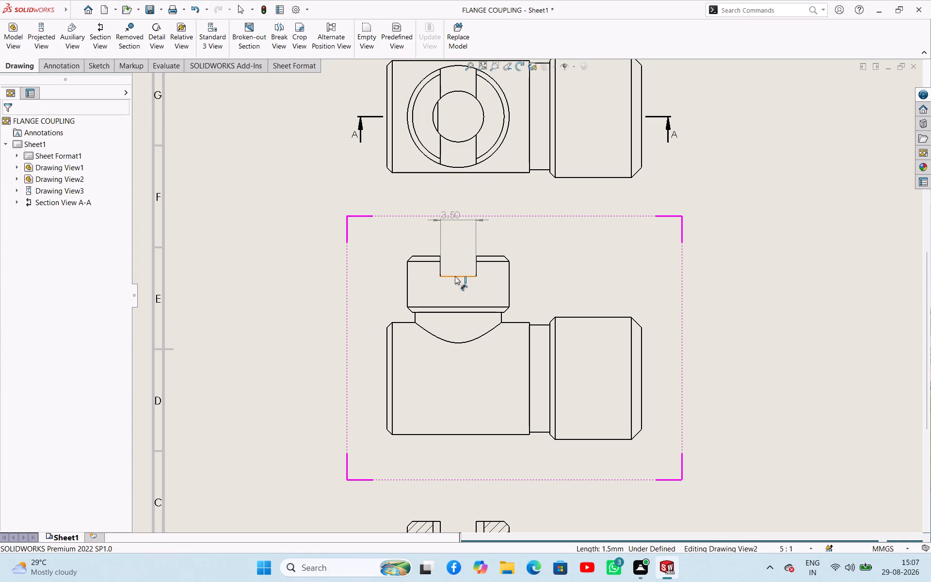
{"action": "left_click", "coordinate": [455, 276]}
{"action": "left_click", "coordinate": [433, 255]}
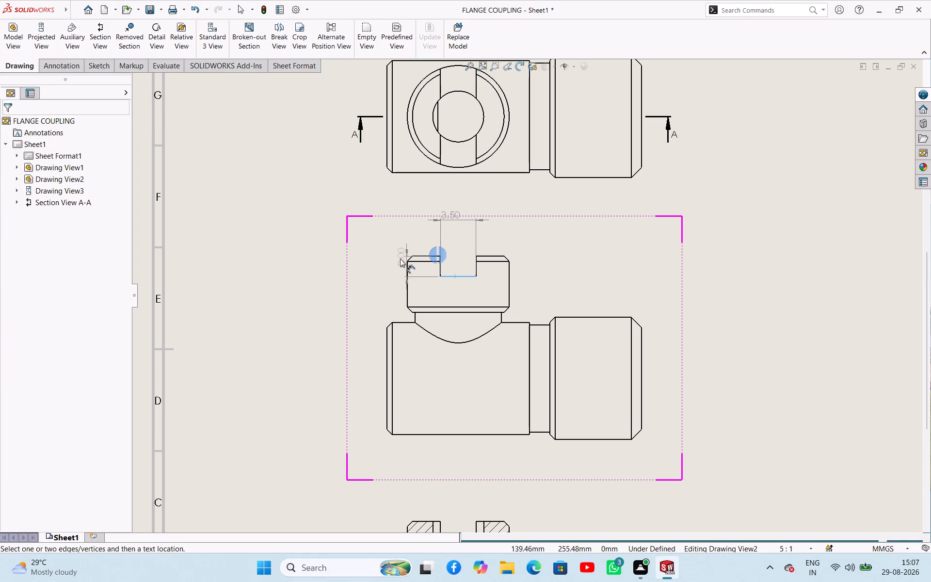
{"action": "left_click", "coordinate": [385, 263]}
Dimension the angle between the two sloping edges of the tapered bore in Section A-A.
{"action": "scroll", "coordinate": [509, 351], "scroll_direction": "up", "scroll_amount": 3}
{"action": "scroll", "coordinate": [520, 408], "scroll_direction": "down", "scroll_amount": 3}
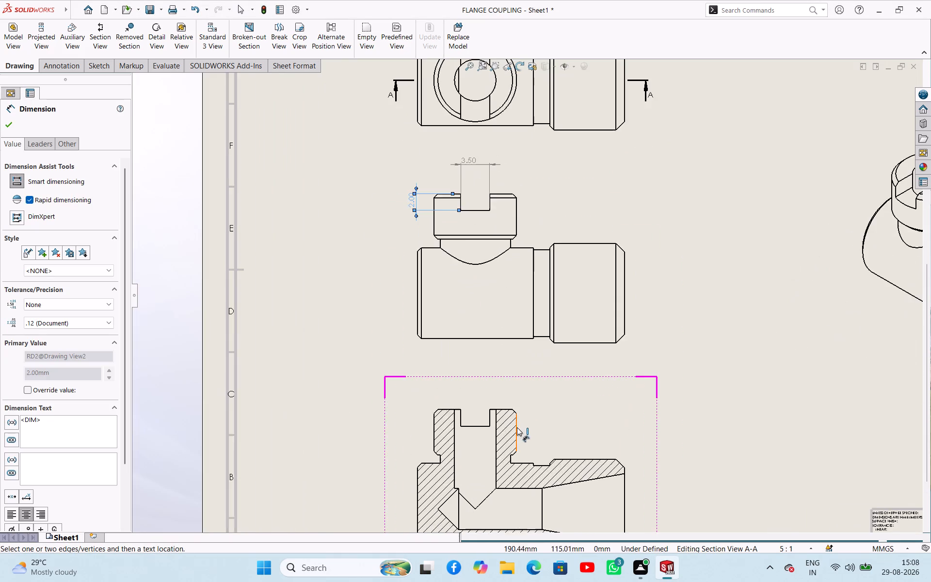
{"action": "scroll", "coordinate": [500, 434], "scroll_direction": "down", "scroll_amount": 4}
{"action": "scroll", "coordinate": [477, 451], "scroll_direction": "up", "scroll_amount": 3}
{"action": "scroll", "coordinate": [574, 444], "scroll_direction": "down", "scroll_amount": 3}
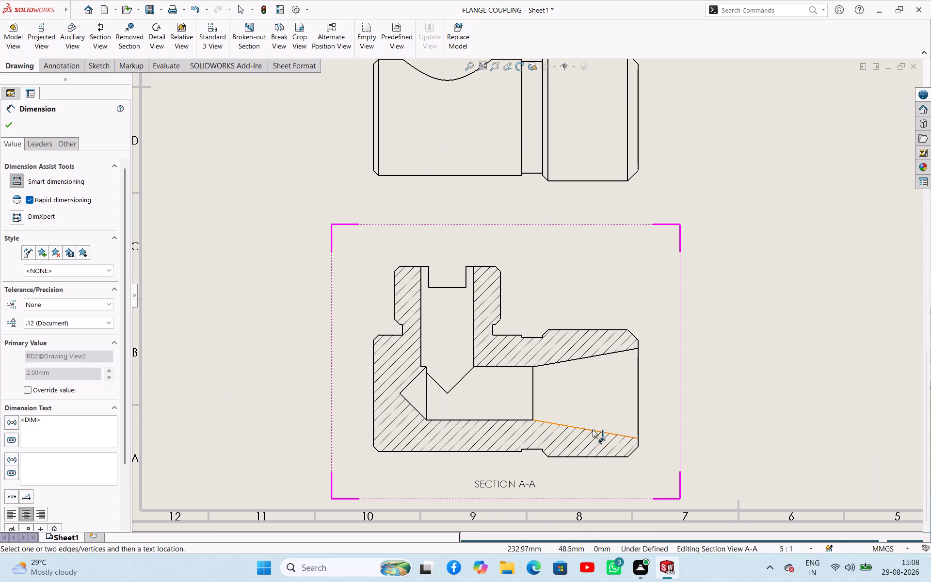
{"action": "left_click", "coordinate": [593, 429]}
{"action": "left_click", "coordinate": [585, 356]}
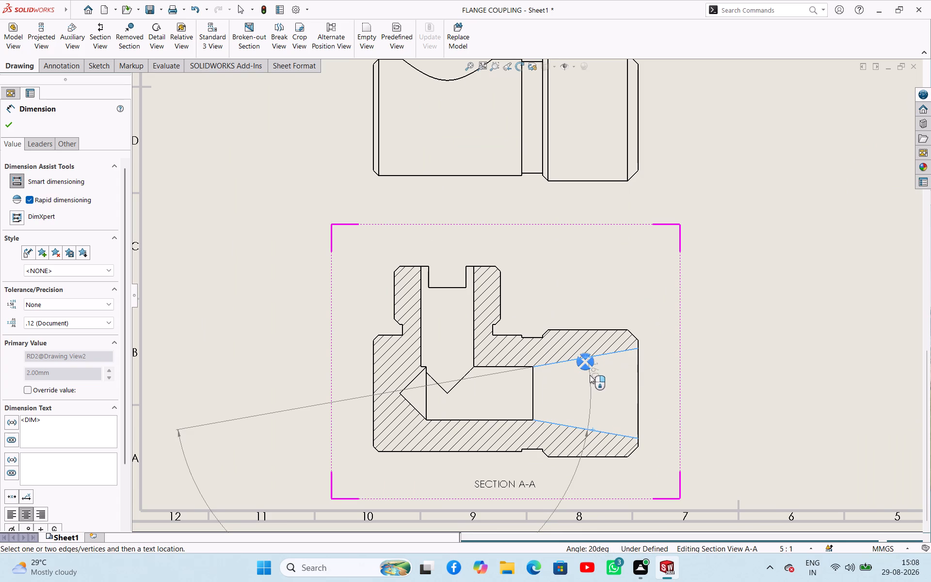
{"action": "left_click", "coordinate": [574, 395]}
Dimension the horizontal bore's diameter and the length from its inner end to the tapered end face in Section A-A.
{"action": "left_click", "coordinate": [522, 367]}
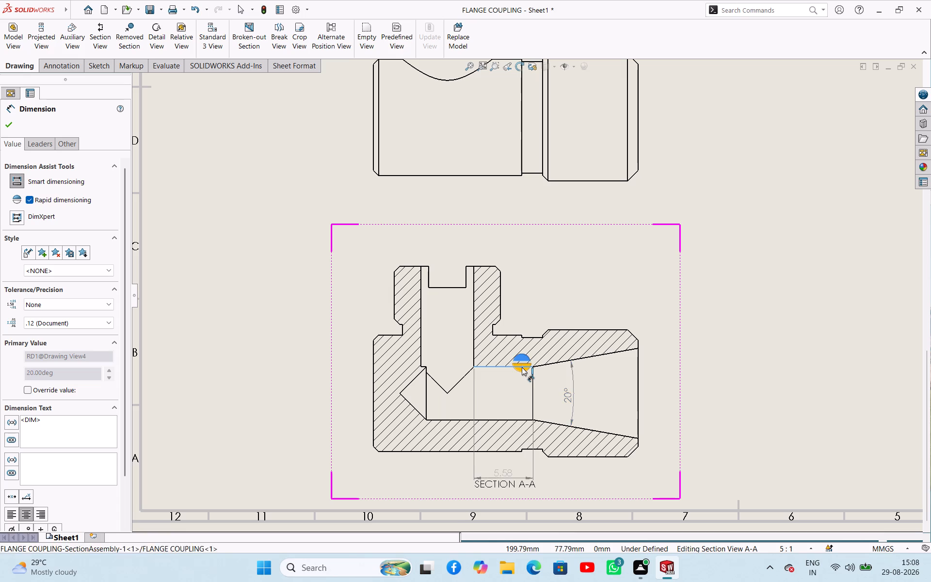
{"action": "left_click", "coordinate": [508, 420]}
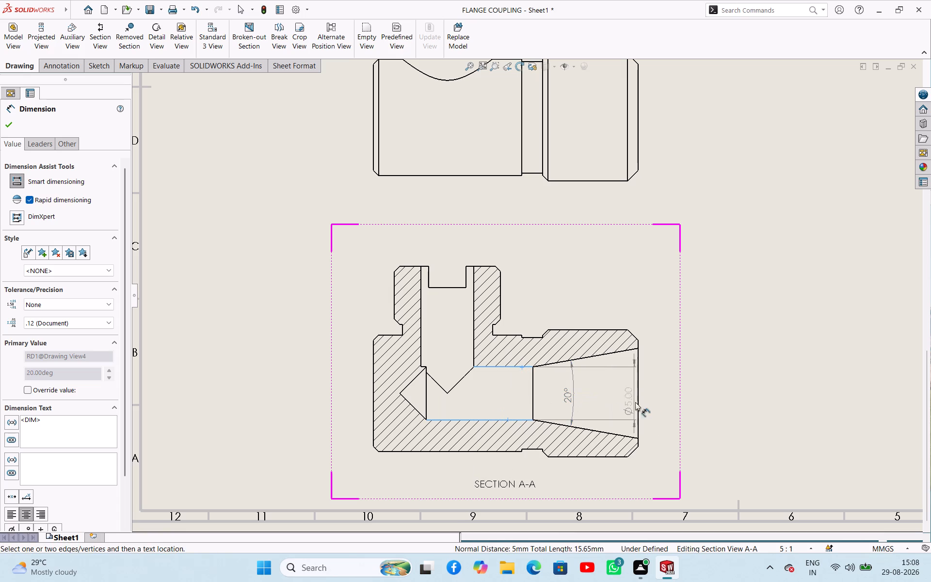
{"action": "left_click", "coordinate": [655, 405]}
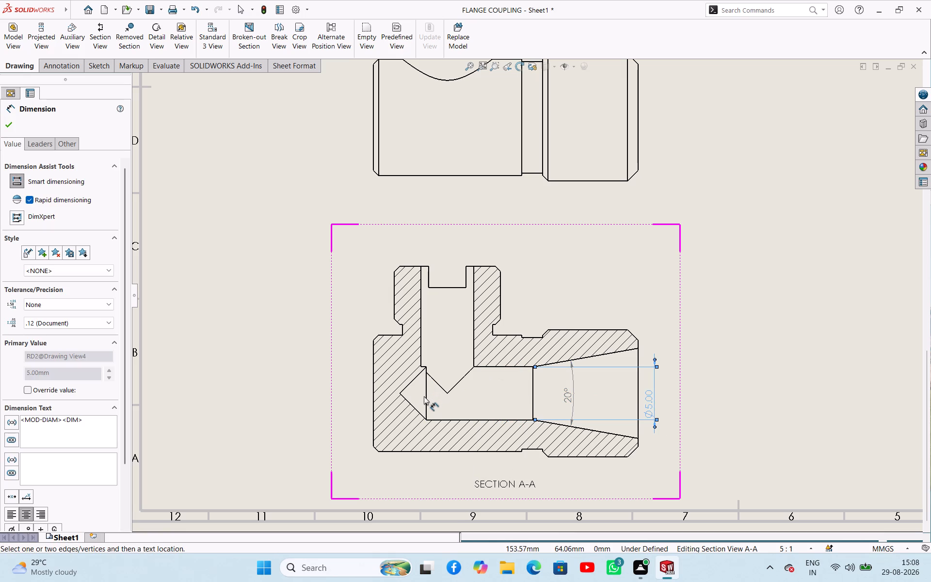
{"action": "left_click", "coordinate": [426, 400]}
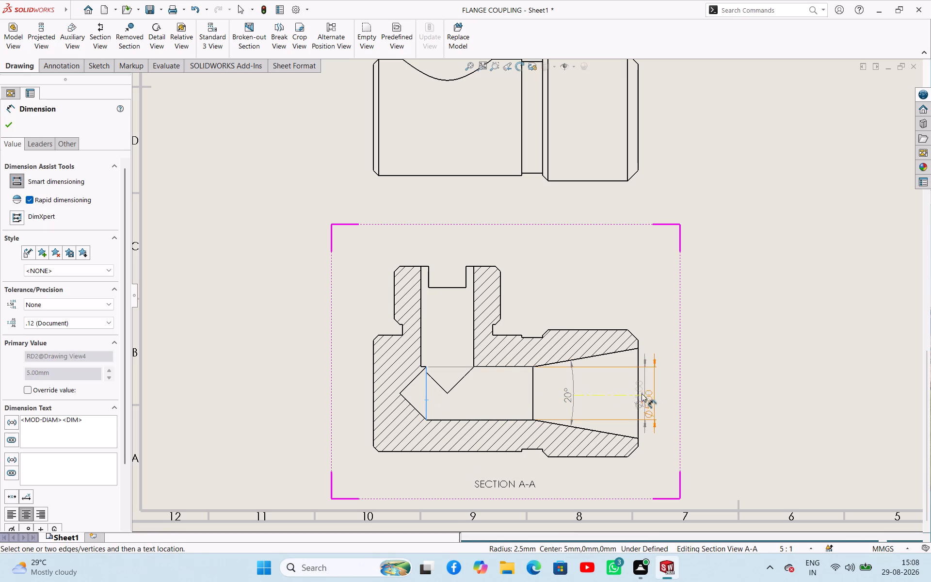
{"action": "left_click_drag", "start_coordinate": [638, 389], "coordinate": [639, 385]}
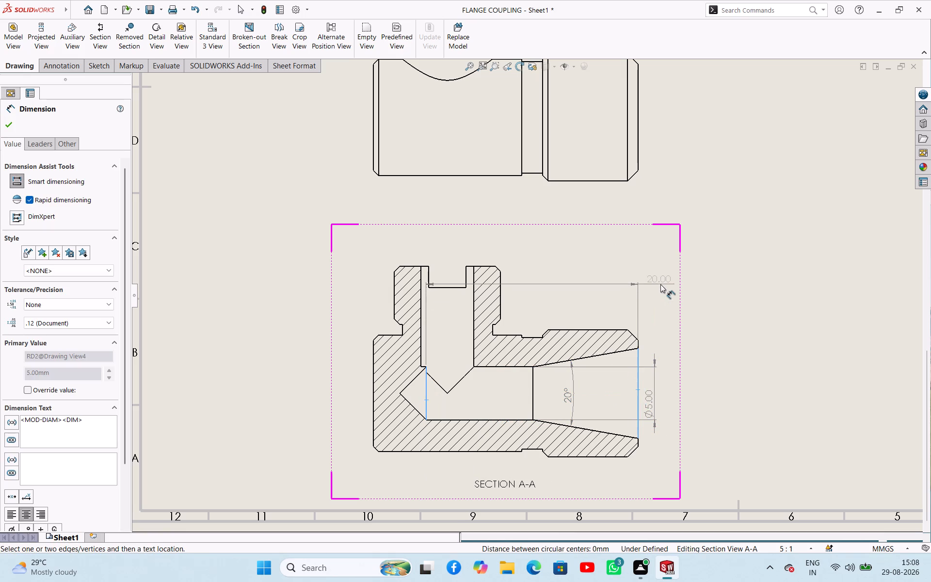
{"action": "left_click", "coordinate": [660, 284]}
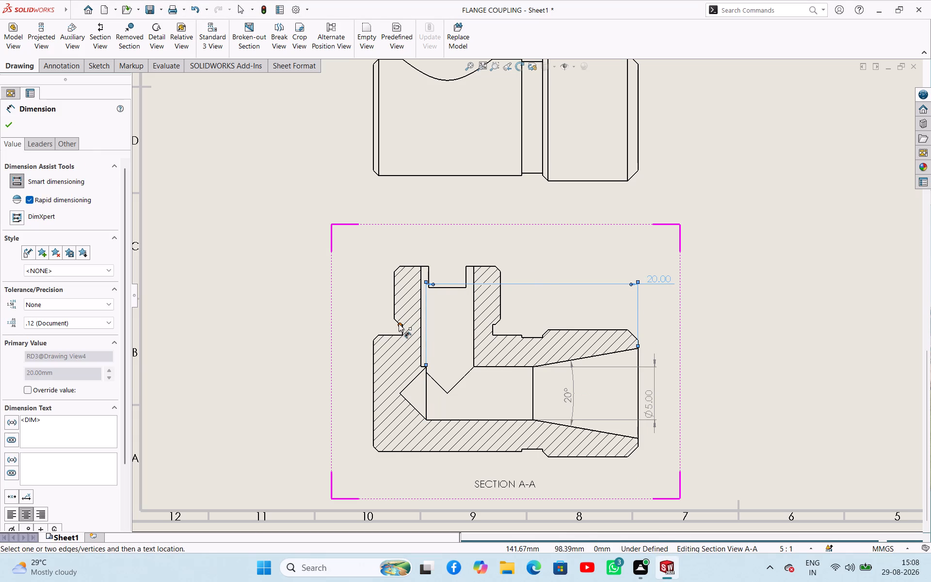
Dimension the length of the small chamfer edge at the collar's lower corner in Section A-A, and leave dimensioning.
{"action": "left_click", "coordinate": [399, 321]}
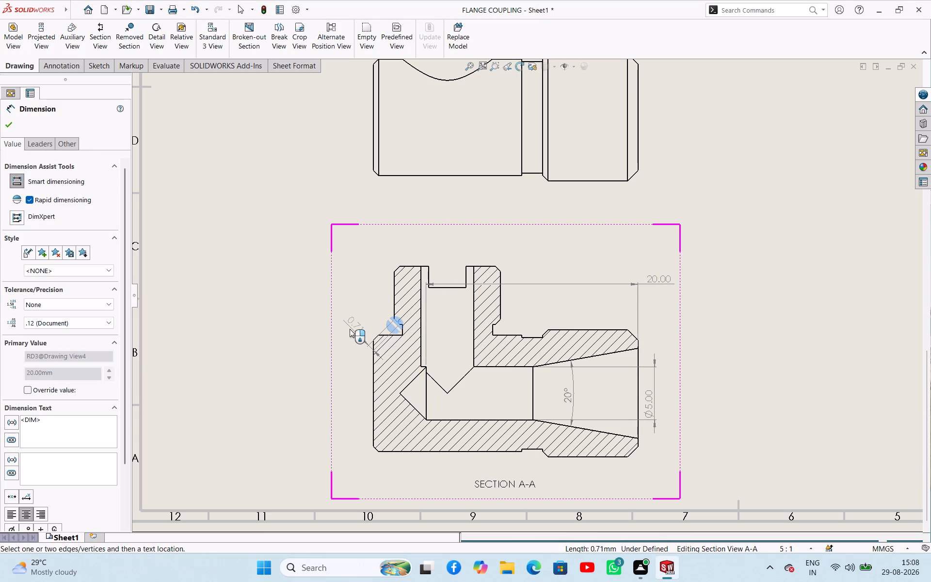
{"action": "left_click", "coordinate": [350, 329]}
{"action": "key", "text": "Escape"}
{"action": "key", "text": "Escape"}
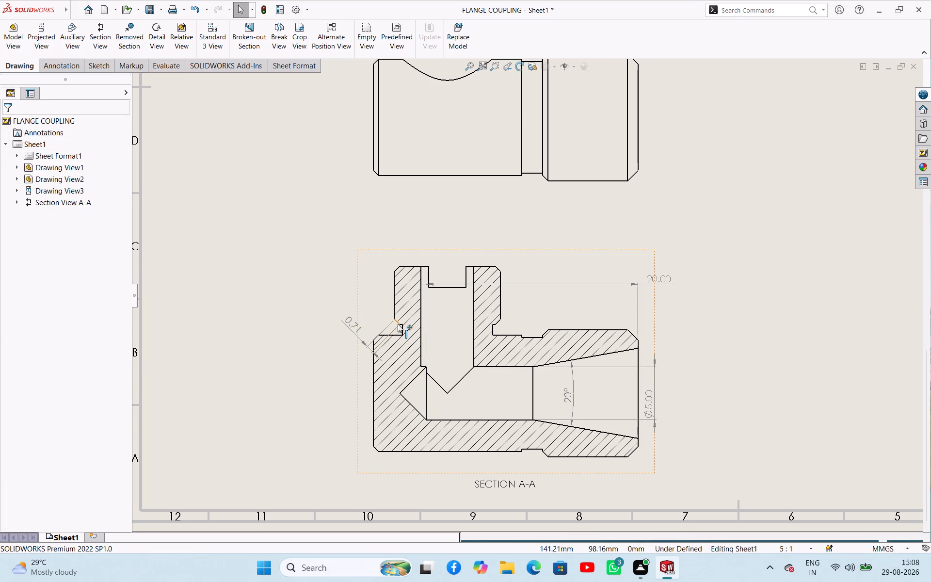
{"action": "key", "text": "Escape"}
Dimension the overall horizontal length between the coupling's two outer end faces in Section A-A.
{"action": "scroll", "coordinate": [374, 381], "scroll_direction": "up", "scroll_amount": 3}
{"action": "scroll", "coordinate": [400, 366], "scroll_direction": "down", "scroll_amount": 2}
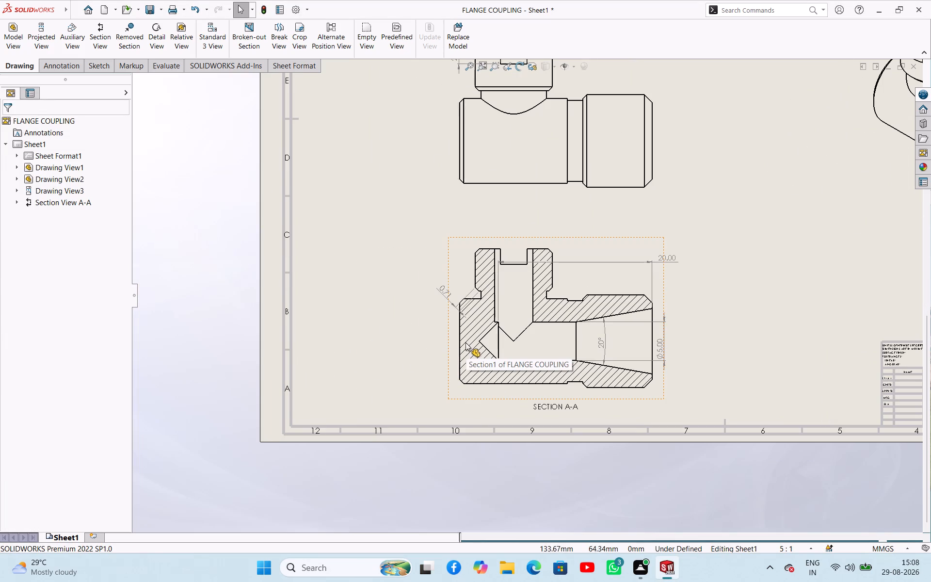
{"action": "left_click", "coordinate": [460, 339]}
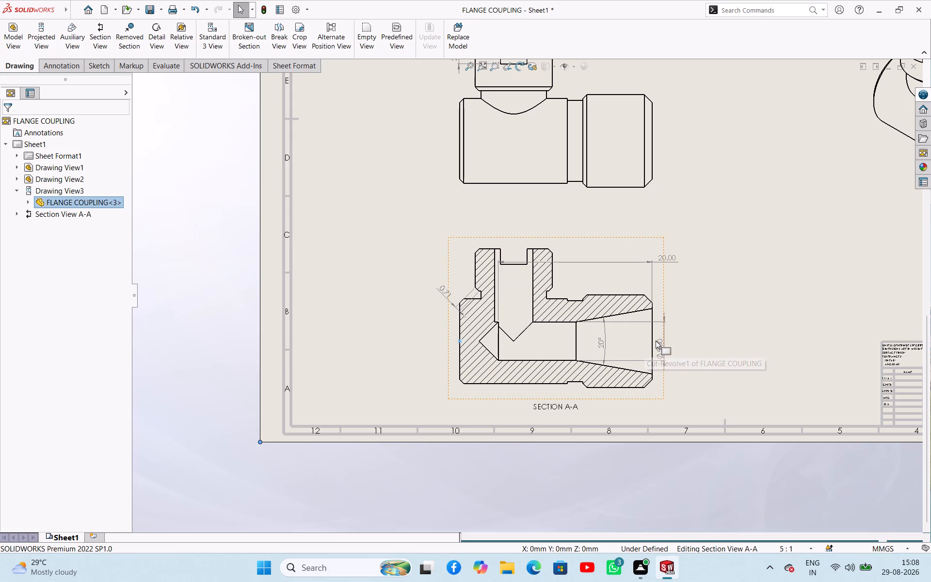
{"action": "right_click_drag", "start_coordinate": [761, 349], "coordinate": [771, 288]}
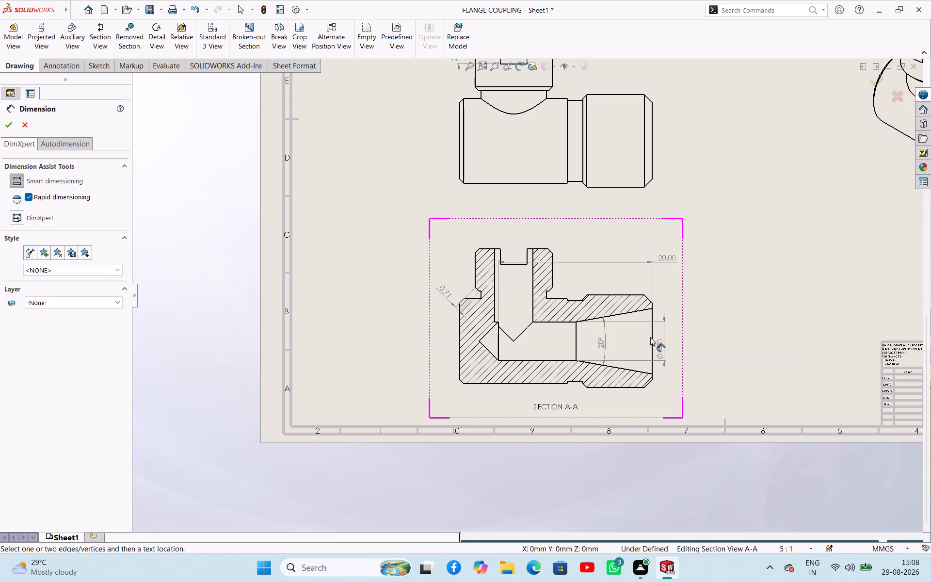
{"action": "left_click", "coordinate": [653, 340]}
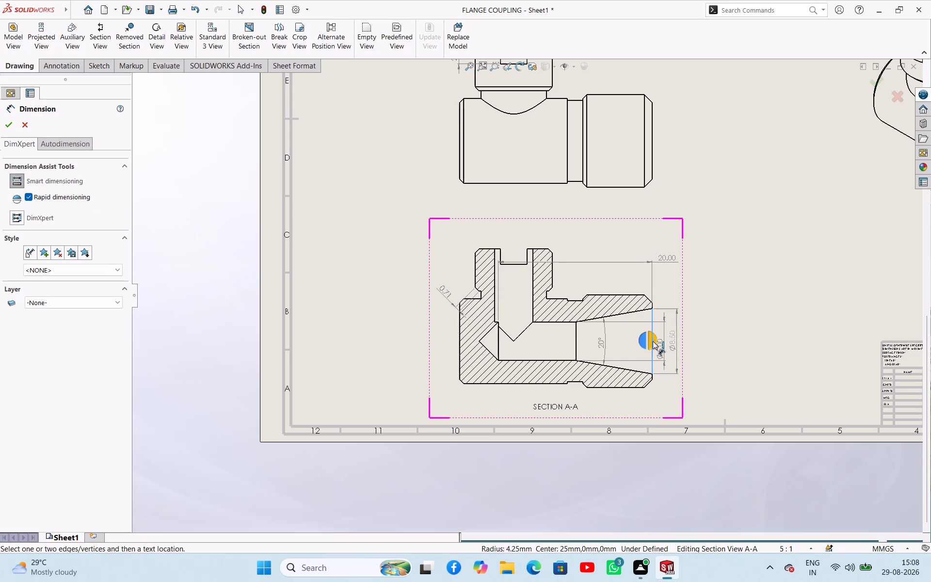
{"action": "left_click", "coordinate": [460, 343]}
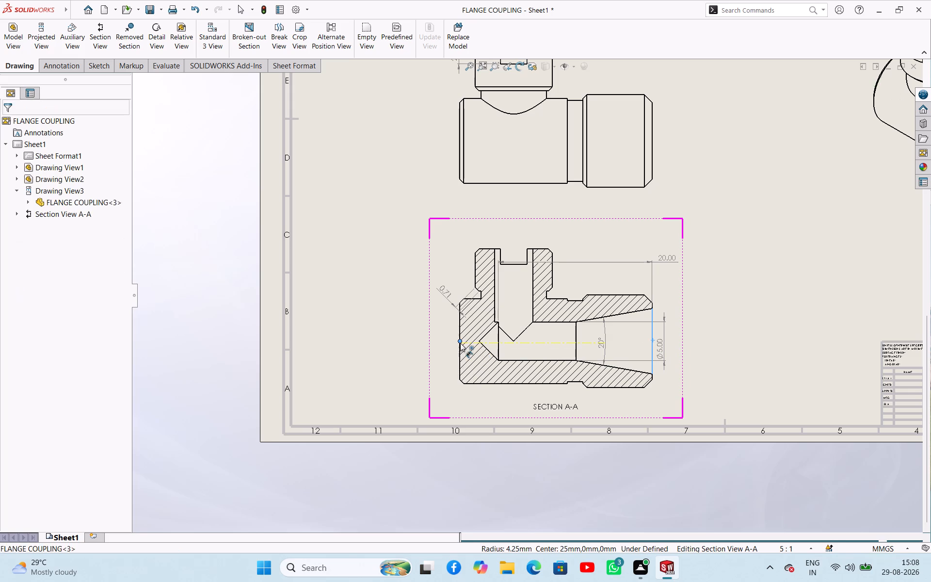
{"action": "left_click", "coordinate": [400, 360]}
Dimension the outer diameters of the relief groove and the chamfered end portion beside the tapered bore in Section A-A.
{"action": "scroll", "coordinate": [611, 383], "scroll_direction": "down", "scroll_amount": 5}
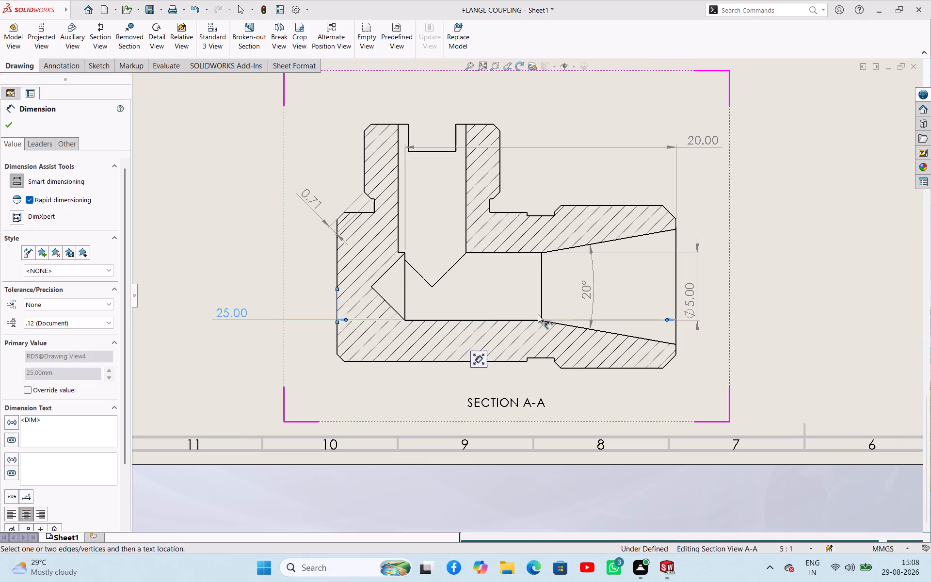
{"action": "left_click", "coordinate": [539, 215]}
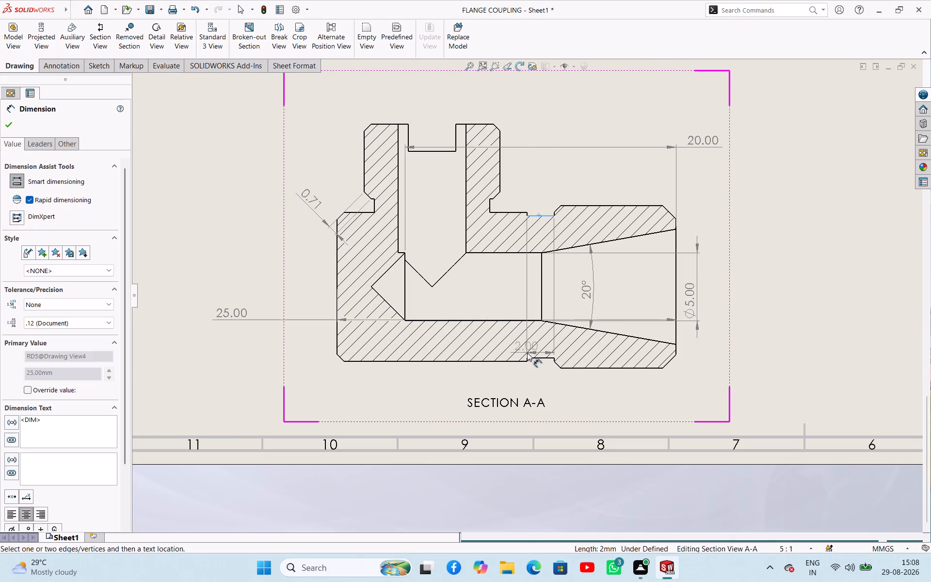
{"action": "left_click_drag", "start_coordinate": [533, 356], "coordinate": [538, 348]}
{"action": "left_click", "coordinate": [751, 330]}
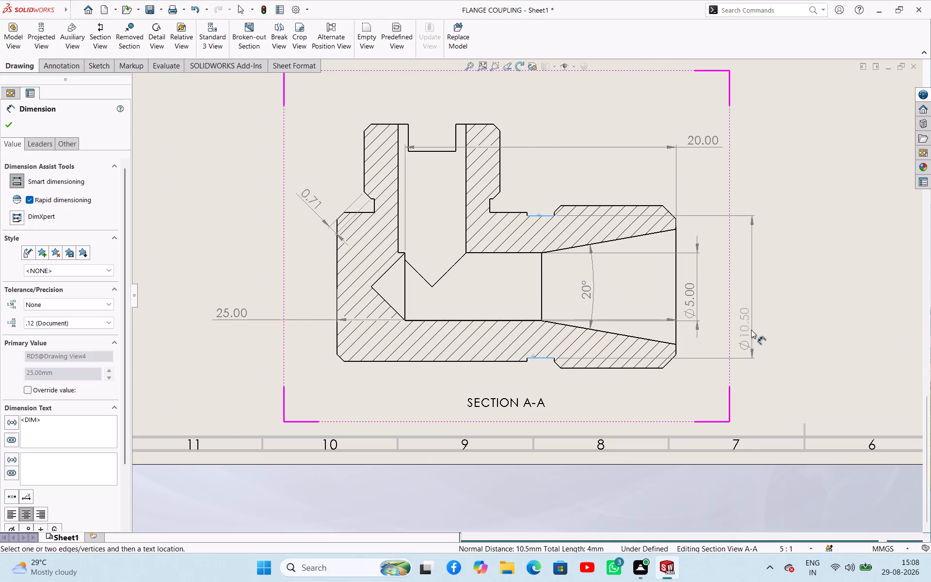
{"action": "left_click", "coordinate": [641, 202]}
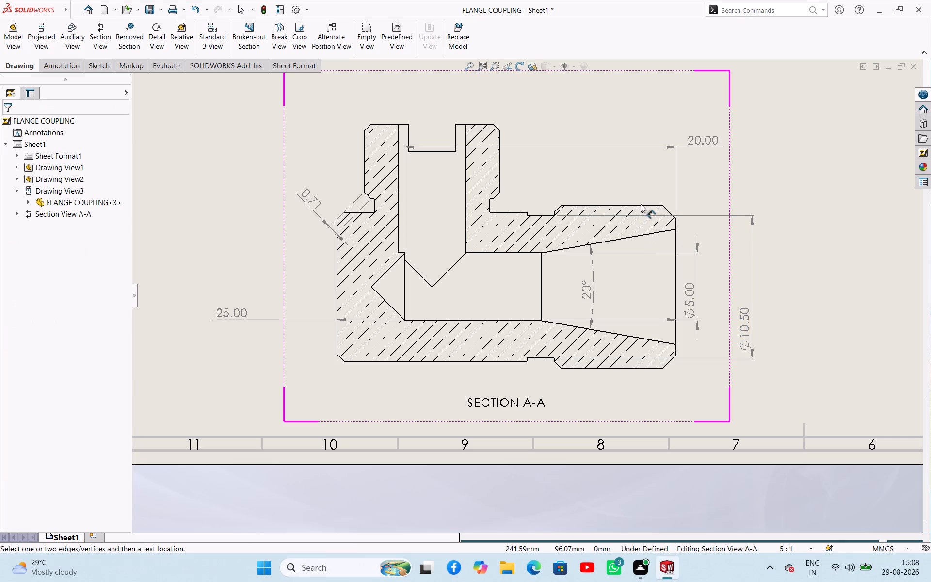
{"action": "left_click", "coordinate": [641, 204]}
{"action": "left_click", "coordinate": [641, 206]}
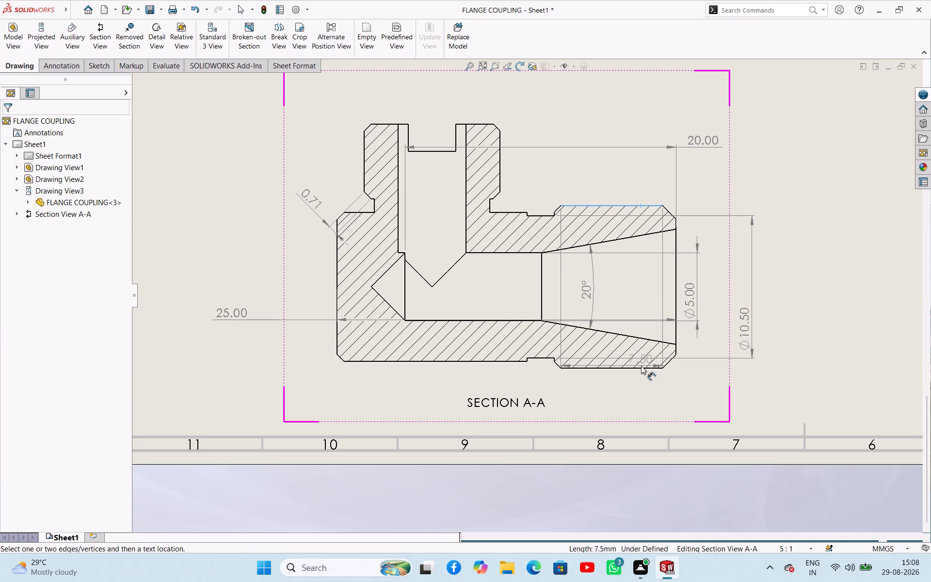
{"action": "left_click", "coordinate": [641, 367]}
{"action": "left_click", "coordinate": [780, 327]}
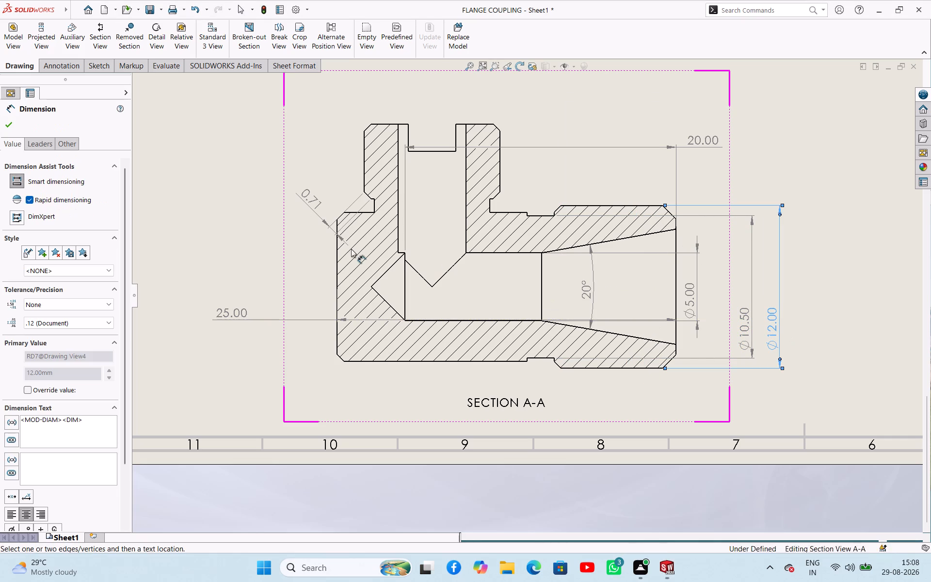
Dimension the main horizontal body's outer diameter in Section A-A, placing it beside the closed end.
{"action": "left_click", "coordinate": [365, 211]}
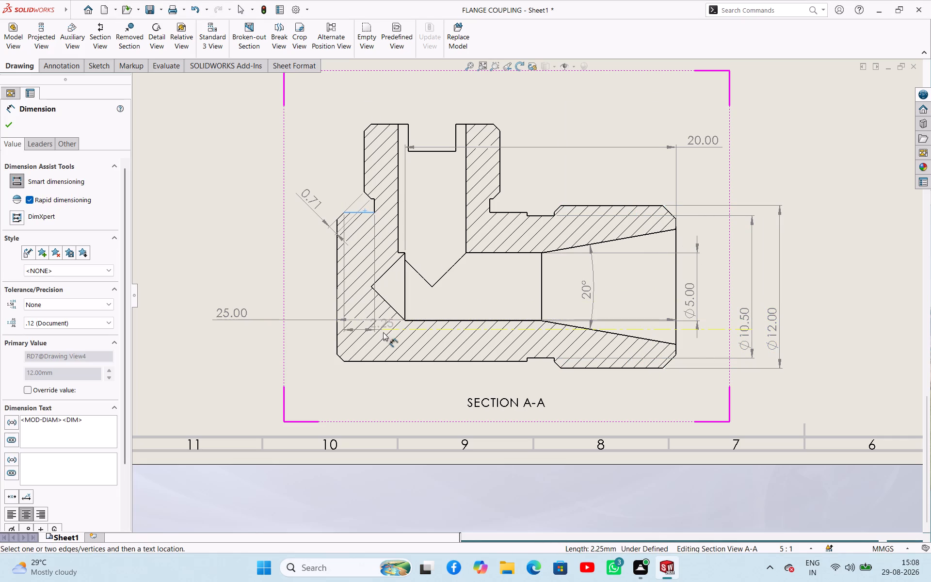
{"action": "left_click", "coordinate": [385, 362]}
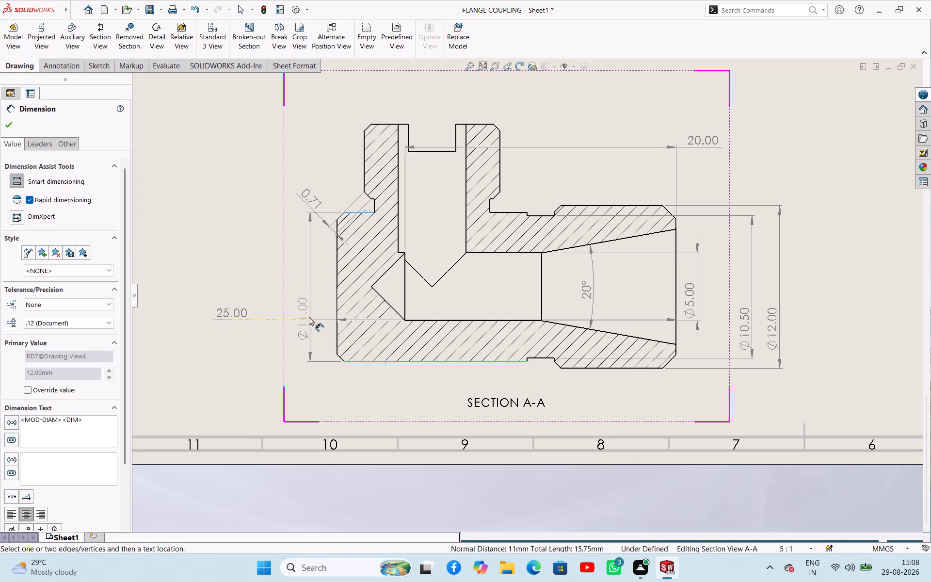
{"action": "left_click", "coordinate": [308, 315]}
Dimension the angle between the vertical collar's lower chamfer and its outer side in Section A-A, placing it below the chamfer.
{"action": "scroll", "coordinate": [444, 215], "scroll_direction": "up", "scroll_amount": 2}
{"action": "scroll", "coordinate": [444, 191], "scroll_direction": "down", "scroll_amount": 5}
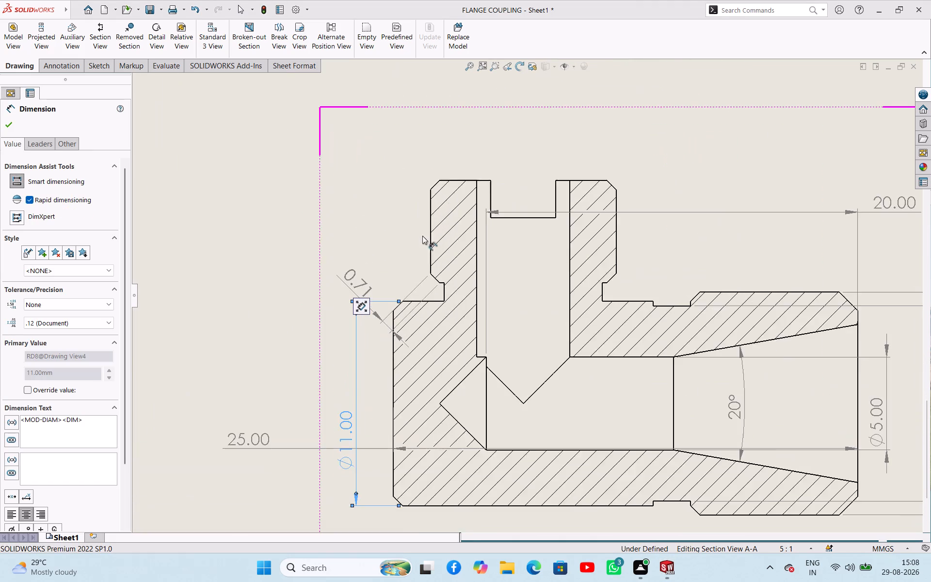
{"action": "scroll", "coordinate": [422, 236], "scroll_direction": "down", "scroll_amount": 3}
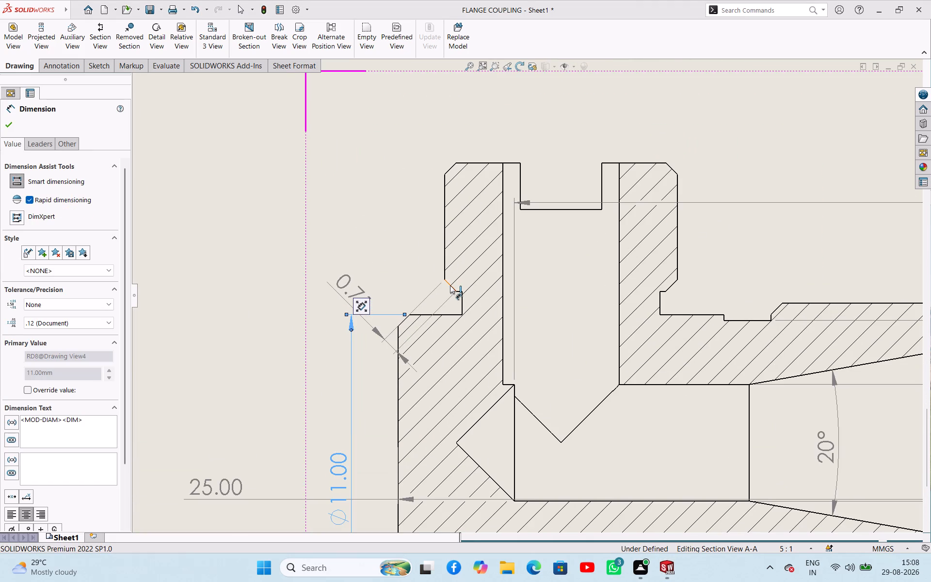
{"action": "left_click", "coordinate": [450, 285]}
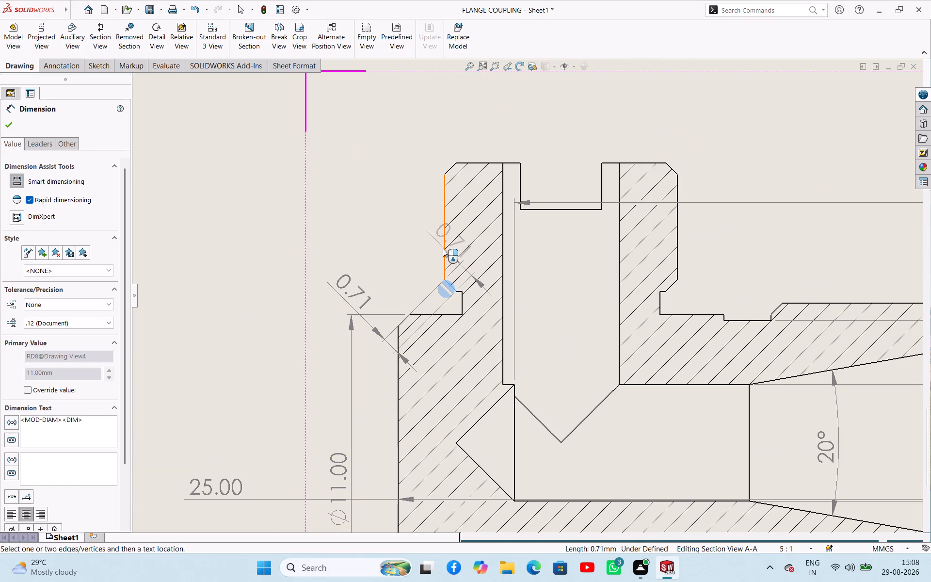
{"action": "left_click", "coordinate": [444, 252]}
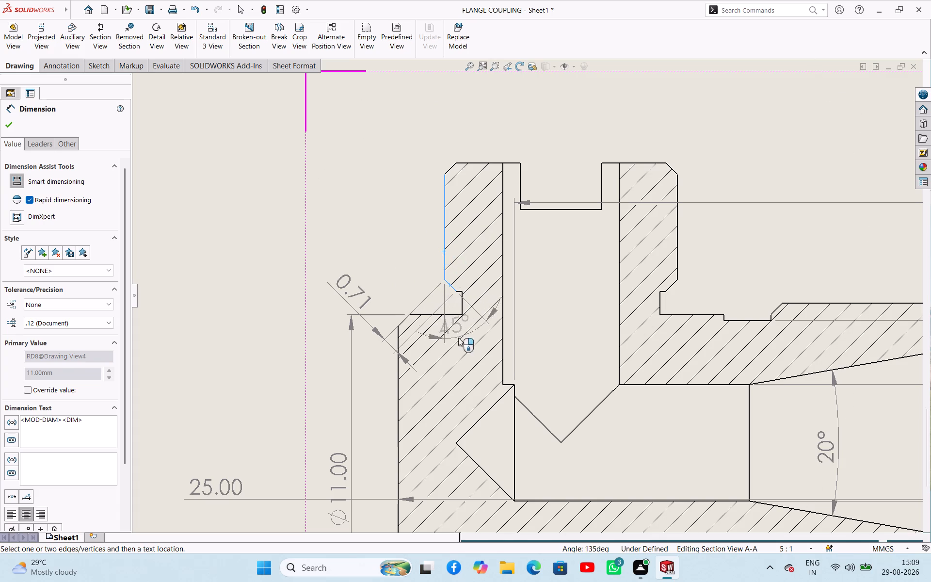
{"action": "left_click", "coordinate": [468, 356]}
Dimension the height of the short neck undercut beneath the vertical collar in Section A-A, on the tapered-bore side.
{"action": "scroll", "coordinate": [700, 292], "scroll_direction": "up", "scroll_amount": 3}
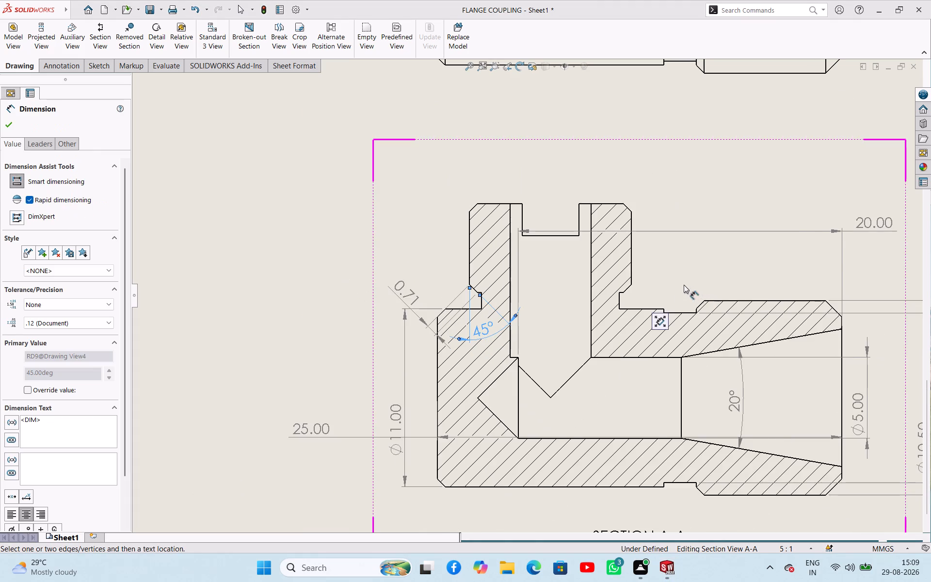
{"action": "scroll", "coordinate": [677, 284], "scroll_direction": "up", "scroll_amount": 1}
{"action": "scroll", "coordinate": [659, 288], "scroll_direction": "down", "scroll_amount": 3}
{"action": "scroll", "coordinate": [584, 302], "scroll_direction": "down", "scroll_amount": 3}
{"action": "left_click", "coordinate": [521, 299]}
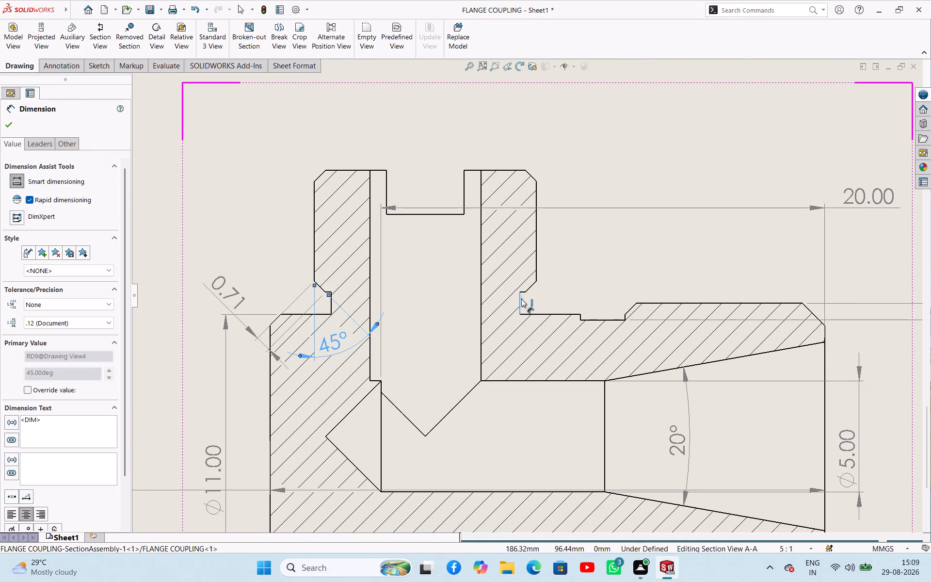
{"action": "left_click", "coordinate": [619, 294]}
Dimension the vertical distance from the collar's top face to the horizontal bore's cone tip in Section A-A, placing it beyond the closed end.
{"action": "scroll", "coordinate": [578, 322], "scroll_direction": "up", "scroll_amount": 4}
{"action": "scroll", "coordinate": [451, 321], "scroll_direction": "down", "scroll_amount": 3}
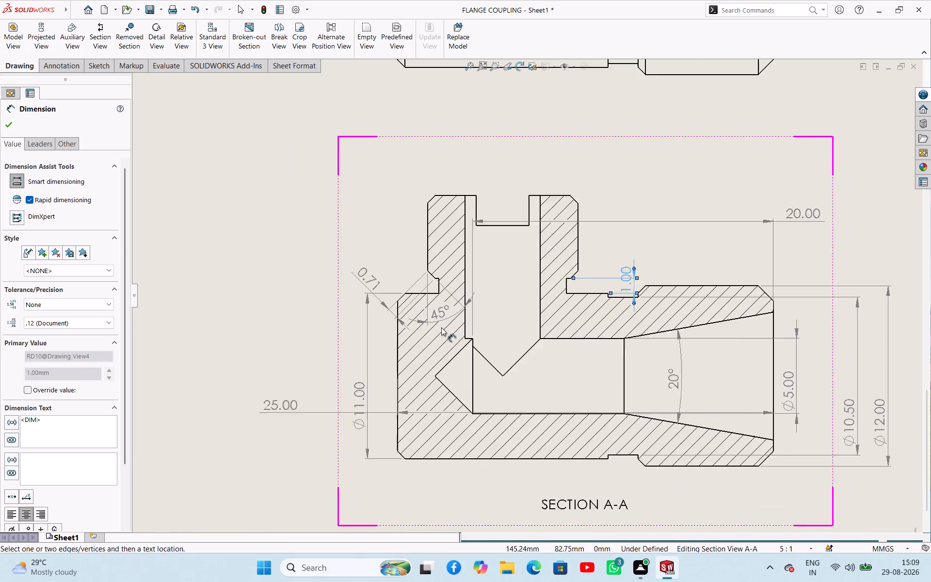
{"action": "scroll", "coordinate": [441, 327], "scroll_direction": "down", "scroll_amount": 1}
{"action": "left_click", "coordinate": [437, 381]}
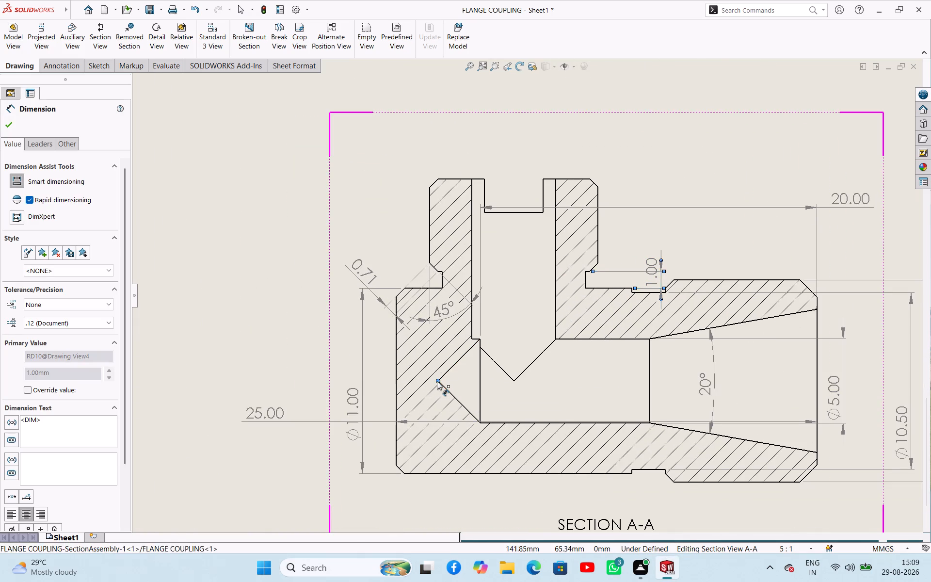
{"action": "left_click", "coordinate": [457, 178]}
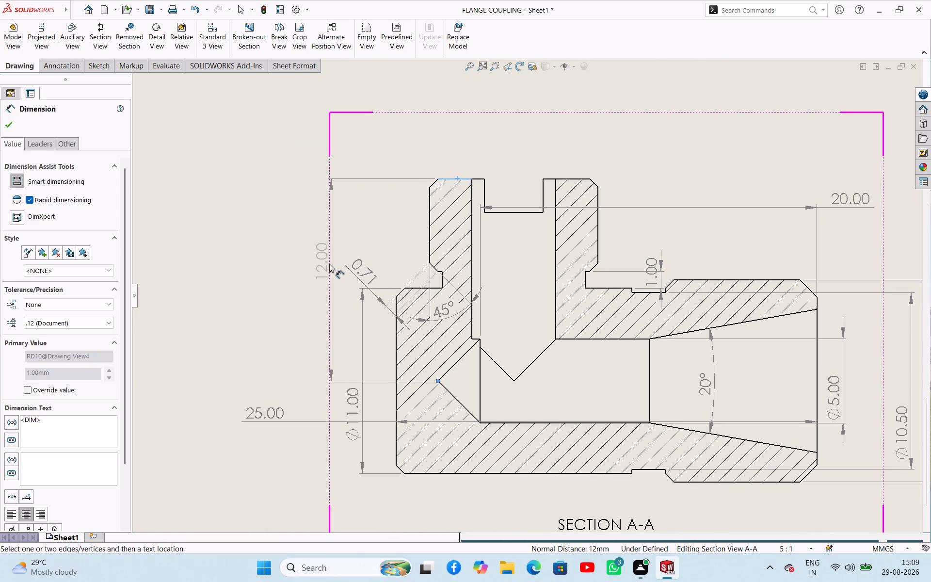
{"action": "left_click", "coordinate": [306, 280]}
Dimension the radii of the central bore circle and the collar's inner chamfer arc in the top view.
{"action": "scroll", "coordinate": [535, 298], "scroll_direction": "up", "scroll_amount": 5}
{"action": "scroll", "coordinate": [646, 256], "scroll_direction": "up", "scroll_amount": 3}
{"action": "scroll", "coordinate": [592, 194], "scroll_direction": "down", "scroll_amount": 3}
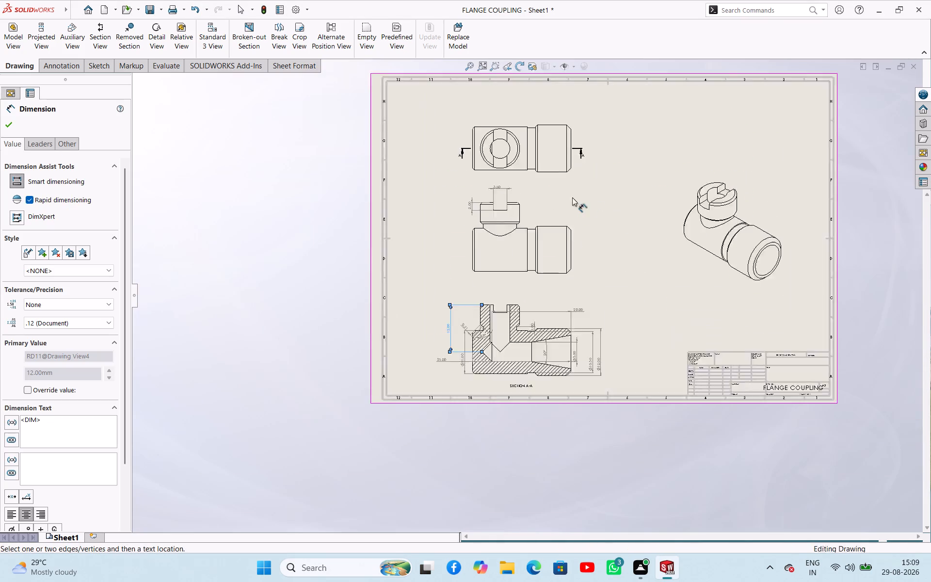
{"action": "scroll", "coordinate": [572, 197], "scroll_direction": "down", "scroll_amount": 13}
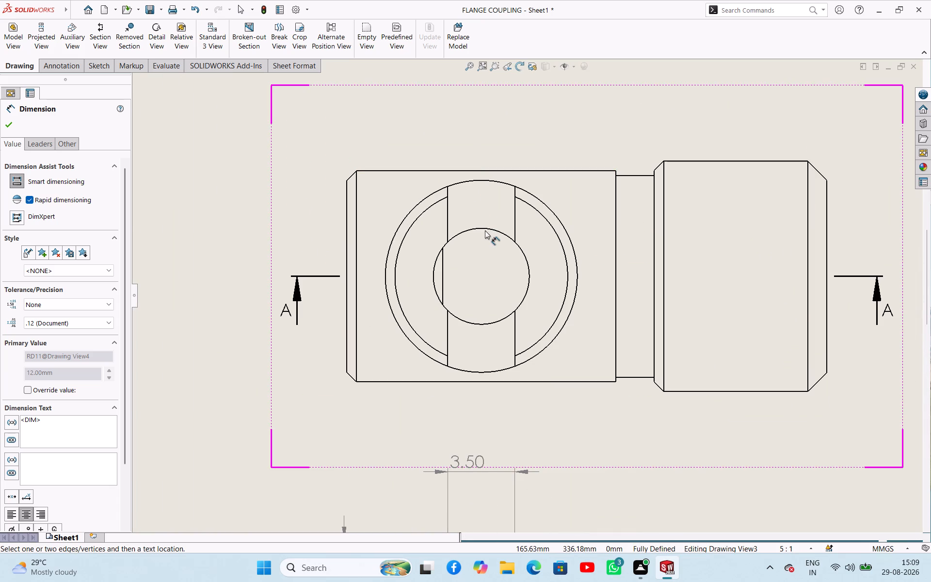
{"action": "left_click", "coordinate": [484, 228]}
{"action": "left_click", "coordinate": [536, 124]}
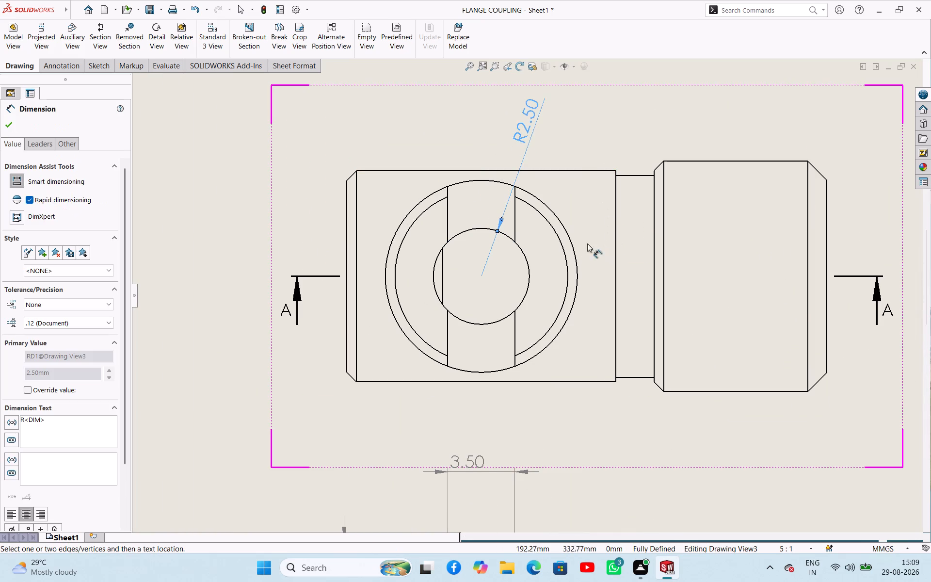
{"action": "left_click", "coordinate": [562, 246]}
{"action": "left_click", "coordinate": [591, 140]}
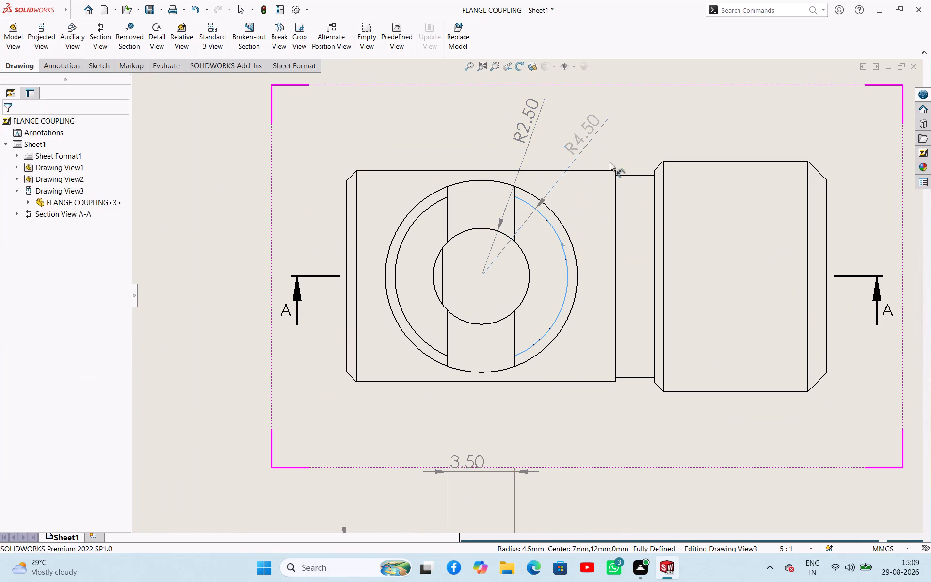
Dimension the diameters of the relief groove and the main body in the top view, placing both below it, and leave dimensioning.
{"action": "scroll", "coordinate": [663, 250], "scroll_direction": "up", "scroll_amount": 3}
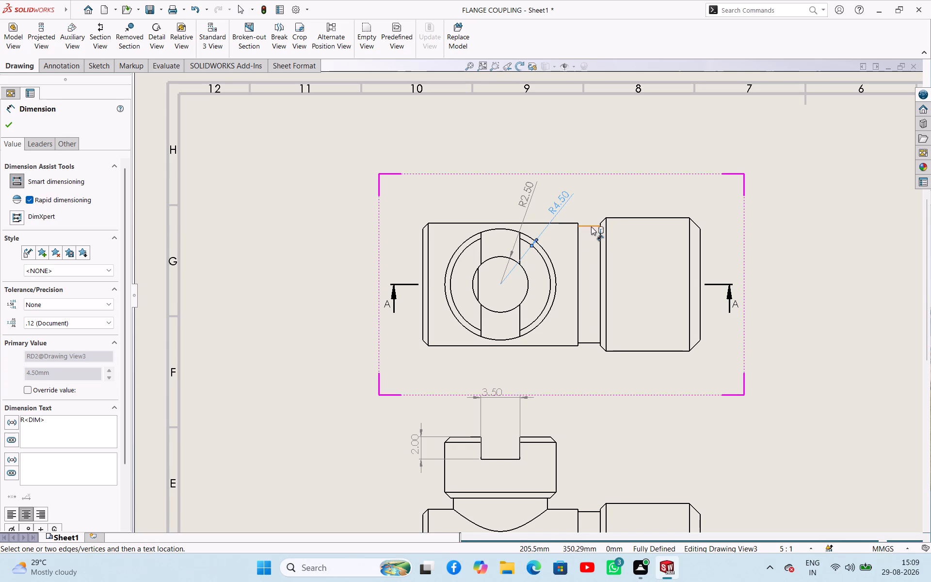
{"action": "left_click", "coordinate": [591, 226]}
{"action": "left_click", "coordinate": [586, 342]}
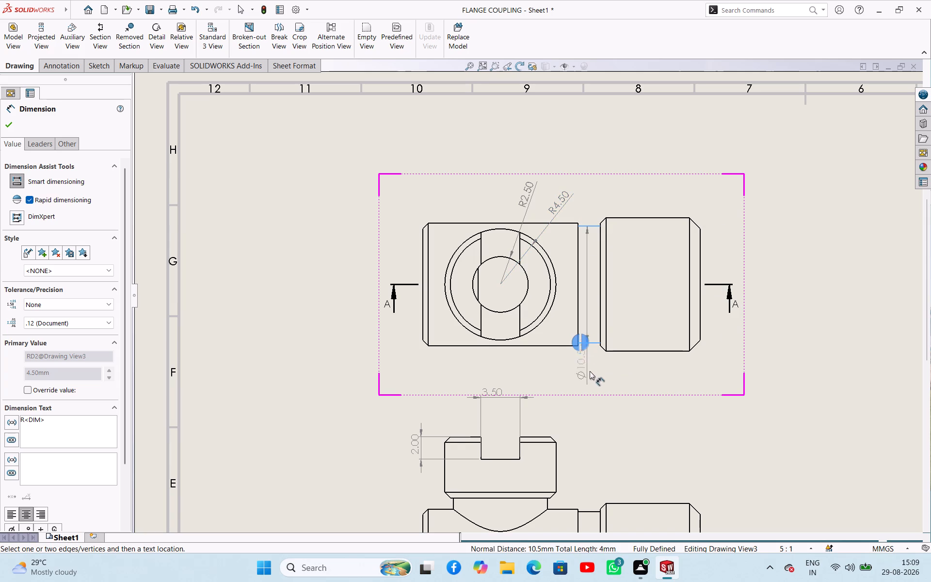
{"action": "left_click", "coordinate": [589, 398]}
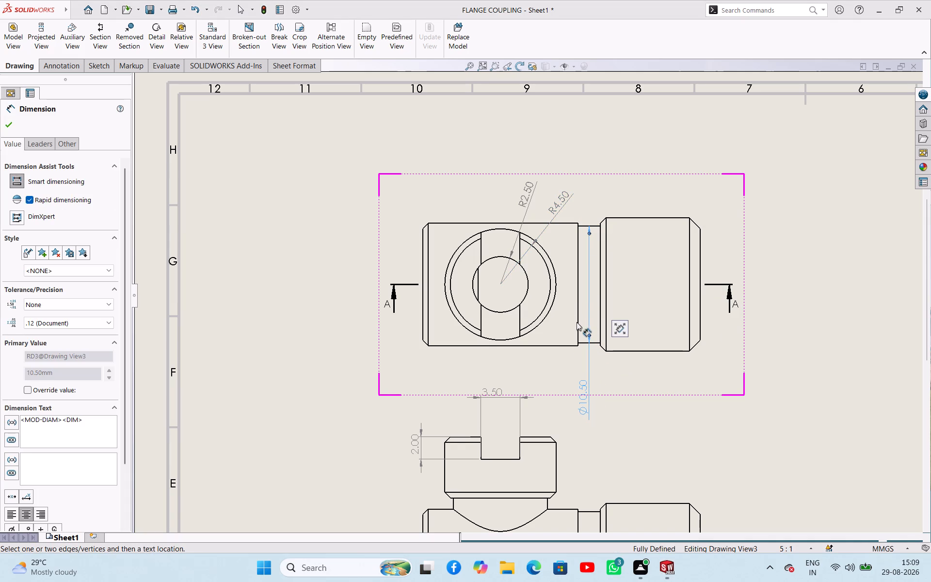
{"action": "left_click", "coordinate": [578, 323]}
{"action": "left_click", "coordinate": [558, 391]}
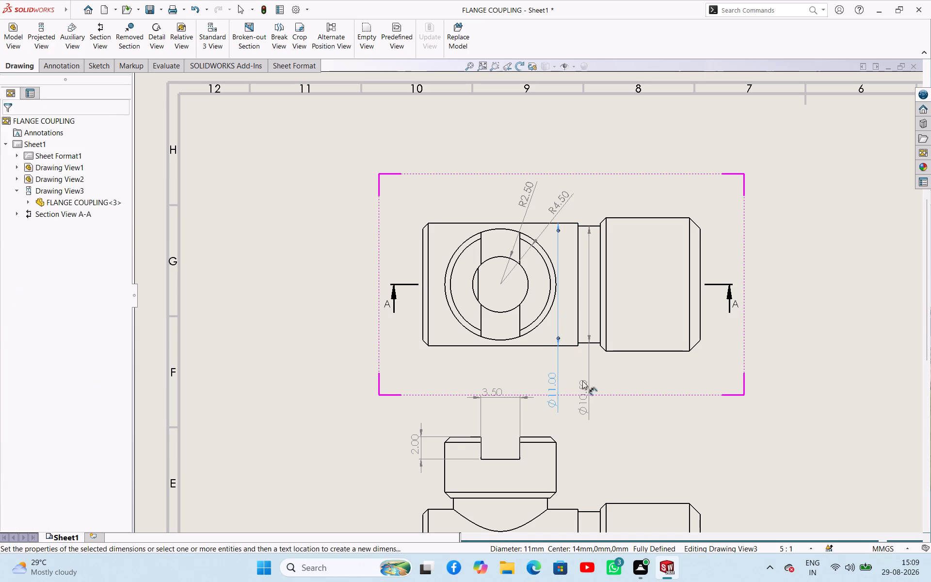
{"action": "scroll", "coordinate": [658, 357], "scroll_direction": "up", "scroll_amount": 2}
{"action": "scroll", "coordinate": [701, 344], "scroll_direction": "up", "scroll_amount": 3}
{"action": "scroll", "coordinate": [690, 384], "scroll_direction": "up", "scroll_amount": 2}
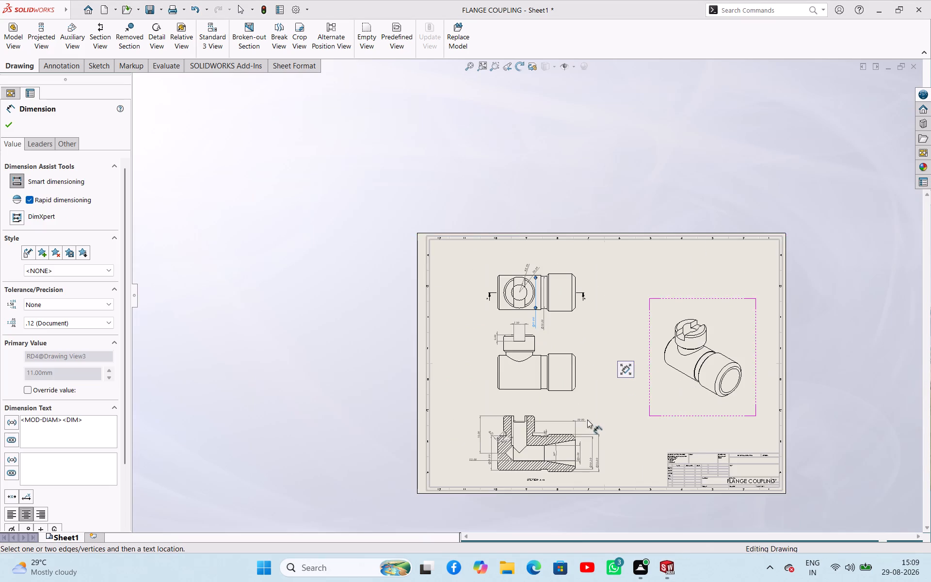
{"action": "scroll", "coordinate": [580, 425], "scroll_direction": "down", "scroll_amount": 3}
{"action": "scroll", "coordinate": [517, 375], "scroll_direction": "down", "scroll_amount": 1}
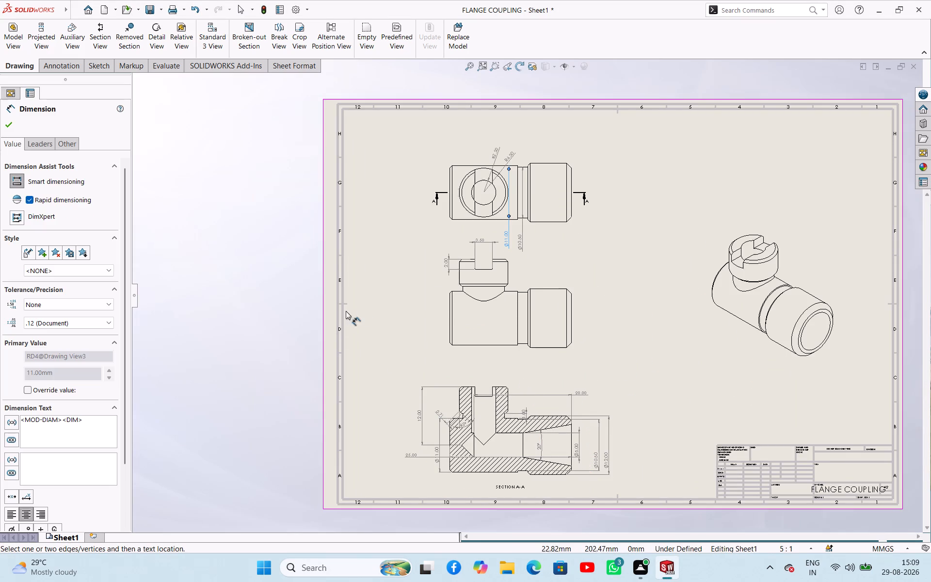
{"action": "right_click", "coordinate": [358, 307]}
{"action": "left_click", "coordinate": [388, 349]}
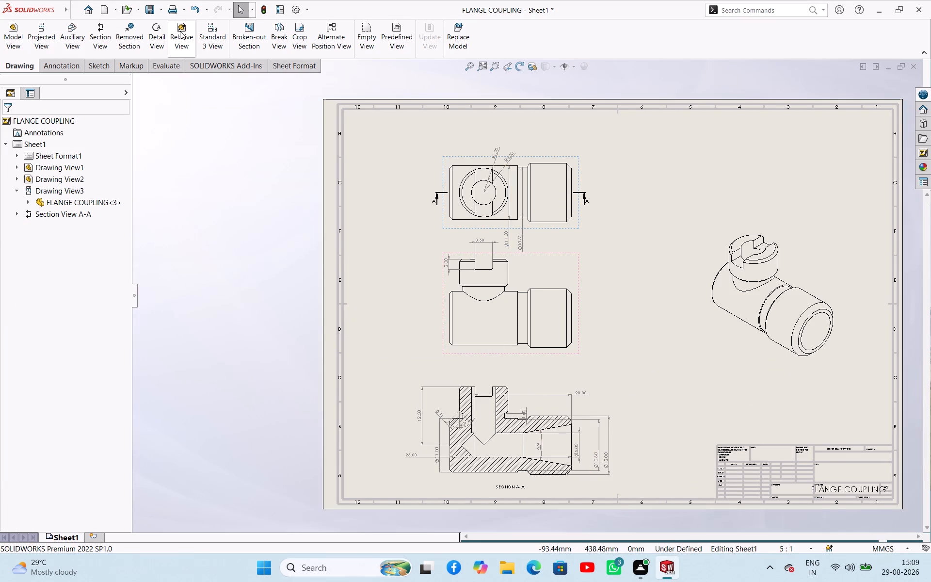
Save the drawing as a PDF named FLANGE COUPLING in the 28-08 folder.
{"action": "left_click", "coordinate": [161, 11]}
{"action": "left_click", "coordinate": [174, 38]}
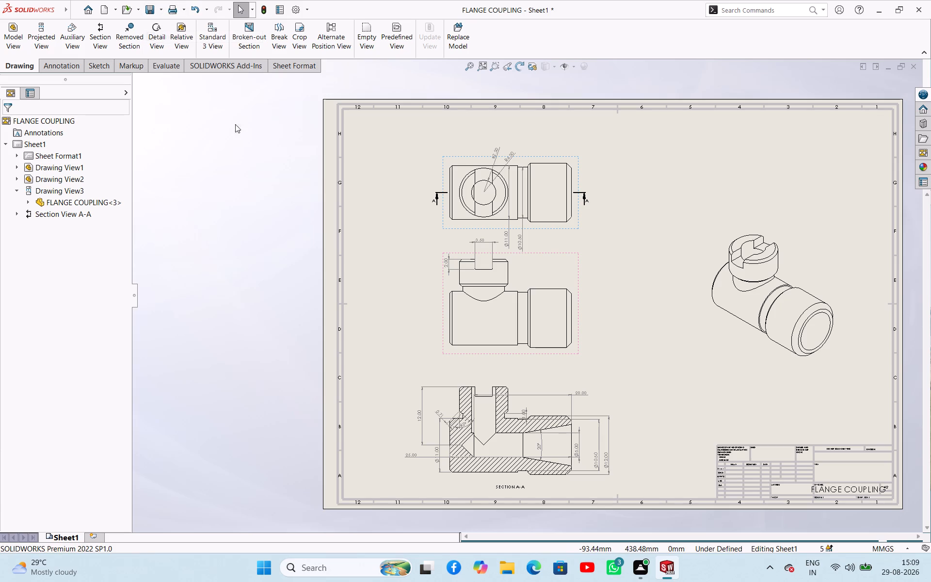
{"action": "left_click", "coordinate": [471, 296]}
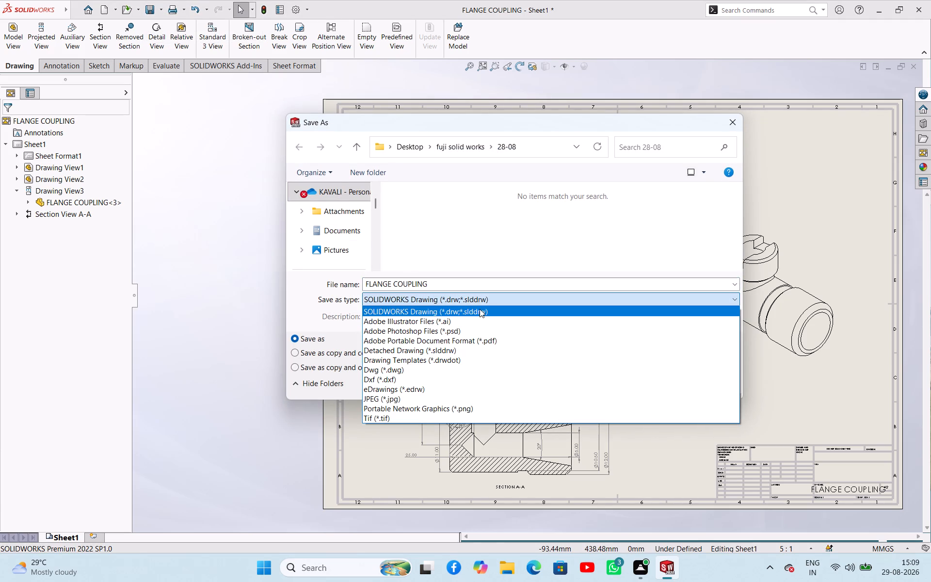
{"action": "left_click", "coordinate": [496, 337]}
{"action": "left_click", "coordinate": [632, 399]}
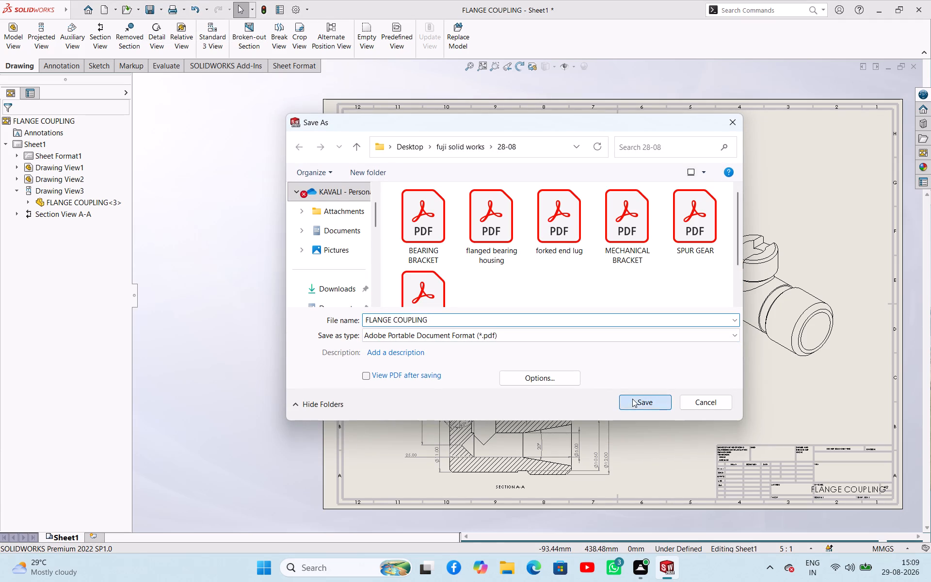